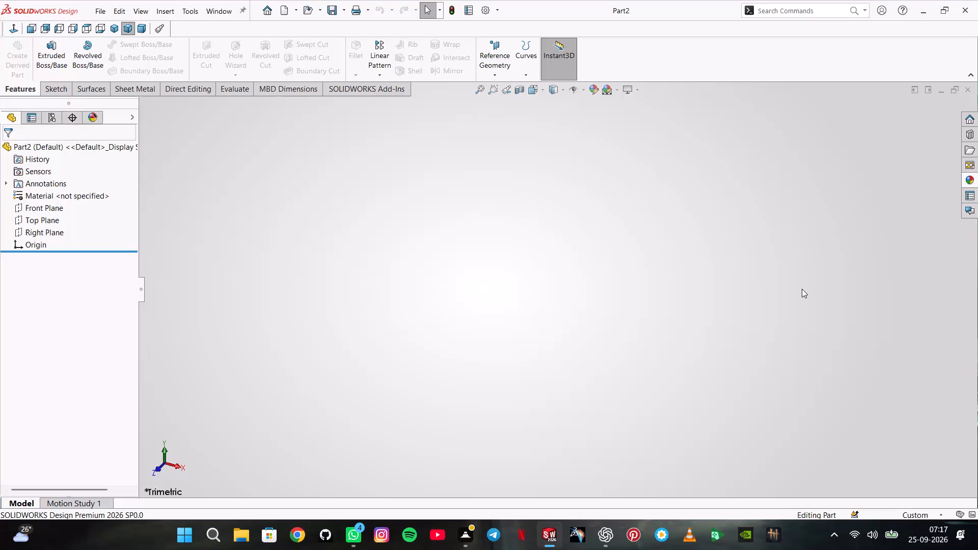
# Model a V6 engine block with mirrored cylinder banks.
# Set the document units to MMGS (millimeter, gram, second).
pyautogui.click(931, 511)
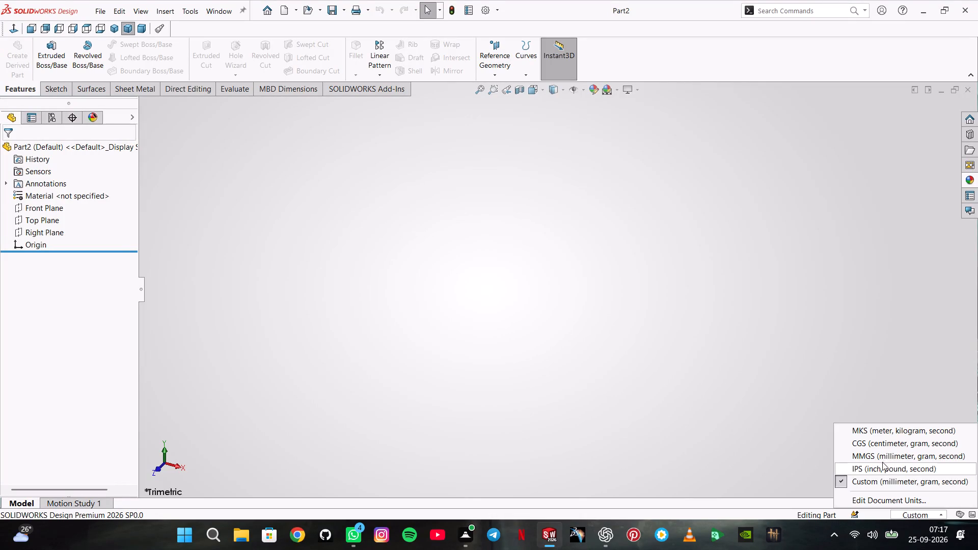
pyautogui.click(883, 459)
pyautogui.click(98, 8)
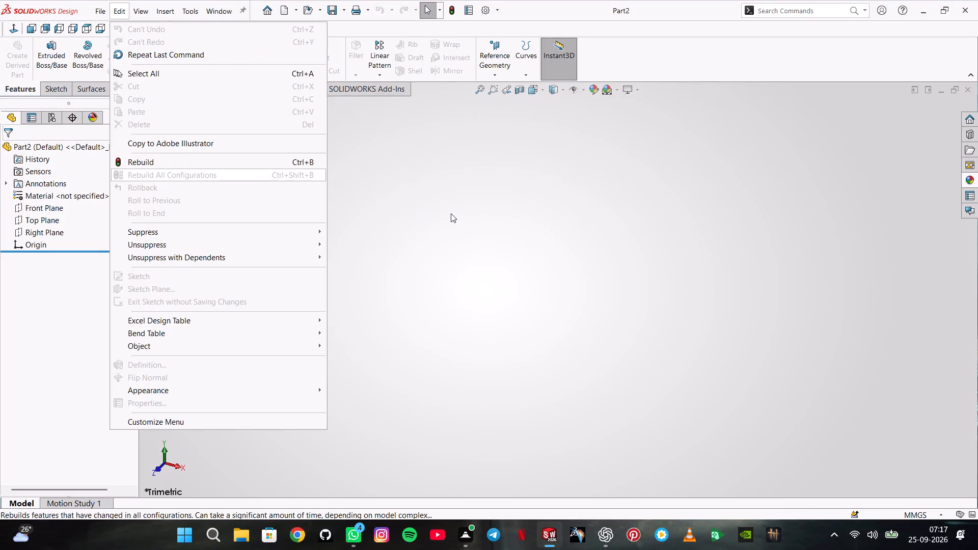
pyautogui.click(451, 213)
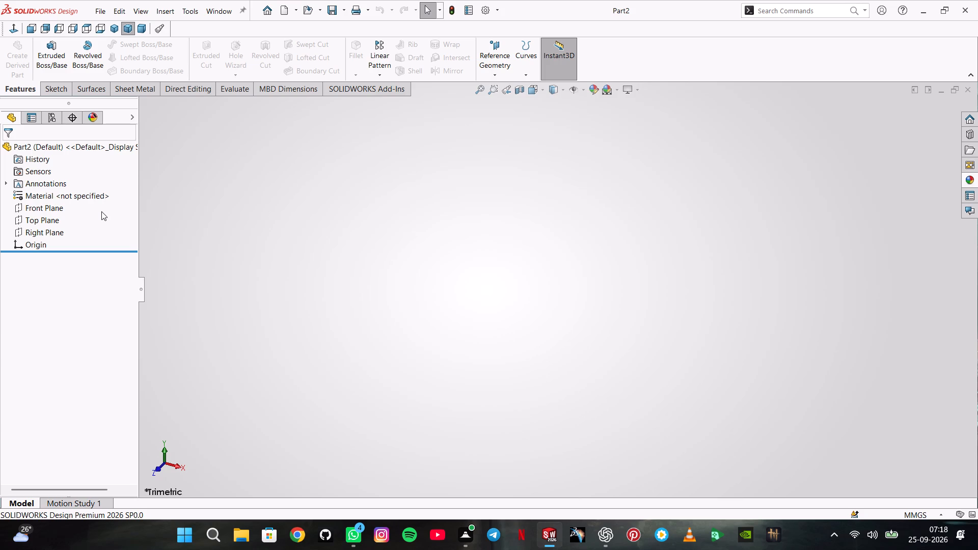
# Start a sketch on the Right Plane and draw a vertical centerline about 76 mm long upward from the origin.
pyautogui.click(63, 232)
pyautogui.click(76, 217)
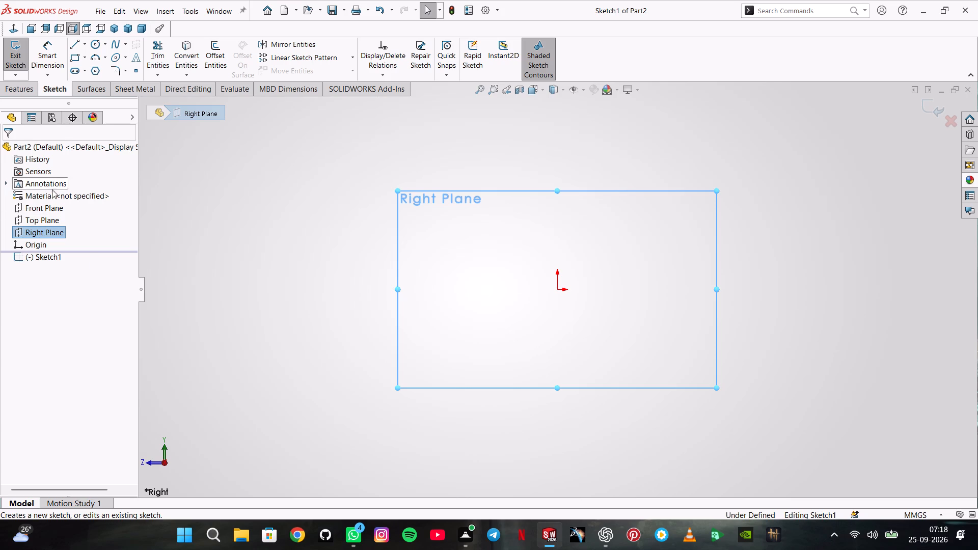
pyautogui.click(85, 47)
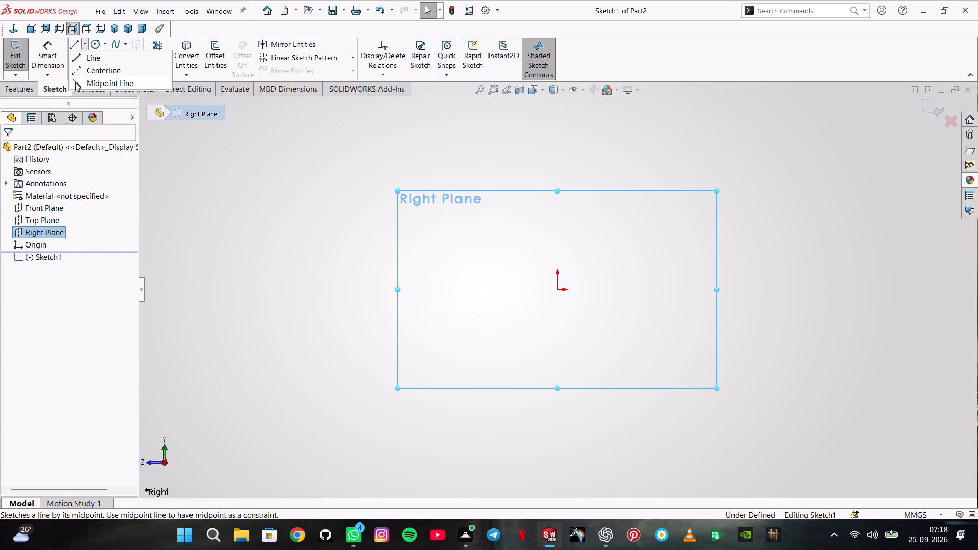
pyautogui.click(81, 74)
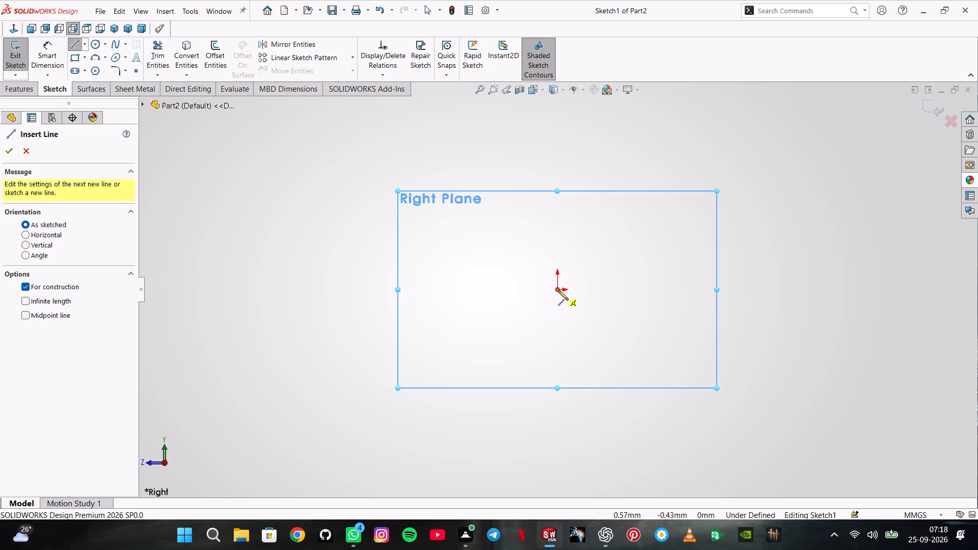
pyautogui.click(558, 290)
pyautogui.click(556, 154)
pyautogui.doubleClick(528, 158)
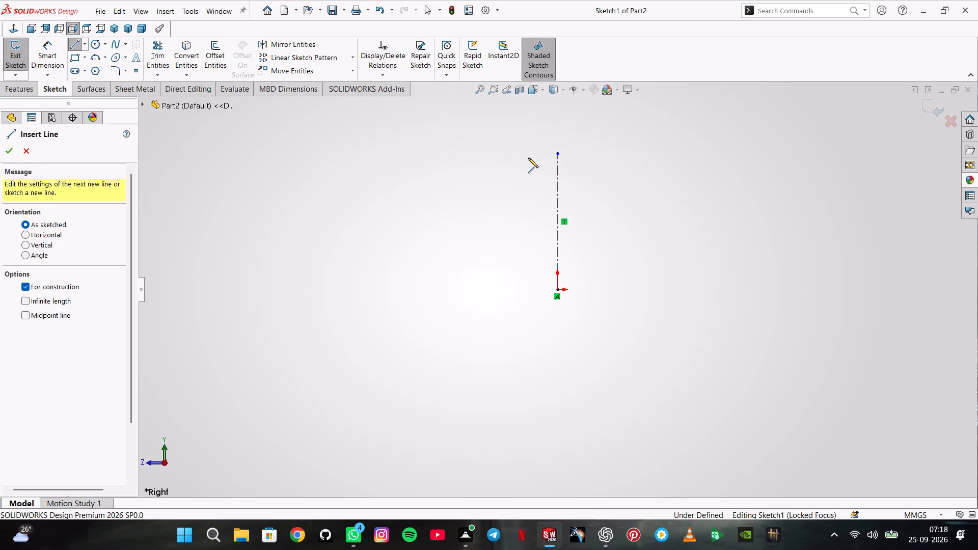
# Draw a second centerline from the origin, sloping up and away at about 30° from the vertical centerline.
pyautogui.click(558, 290)
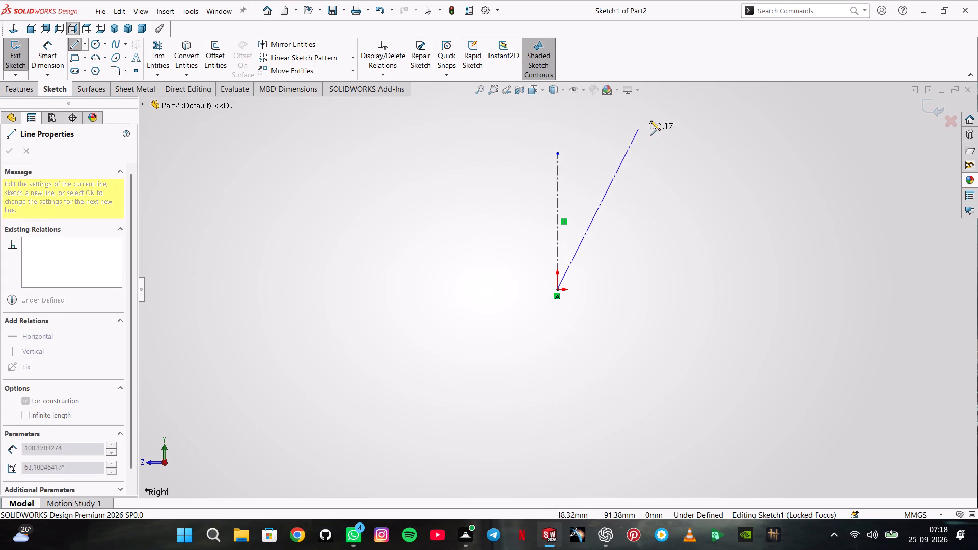
pyautogui.doubleClick(673, 124)
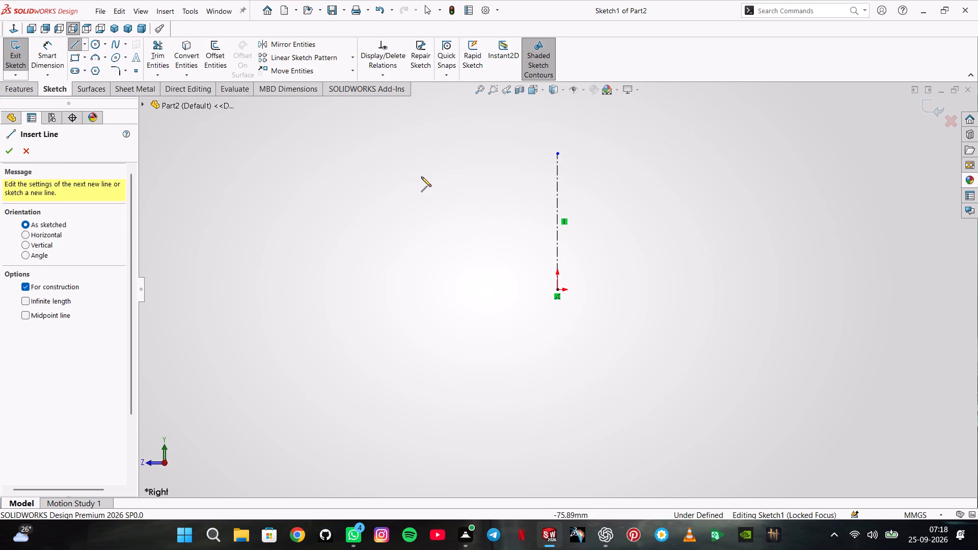
pyautogui.click(557, 291)
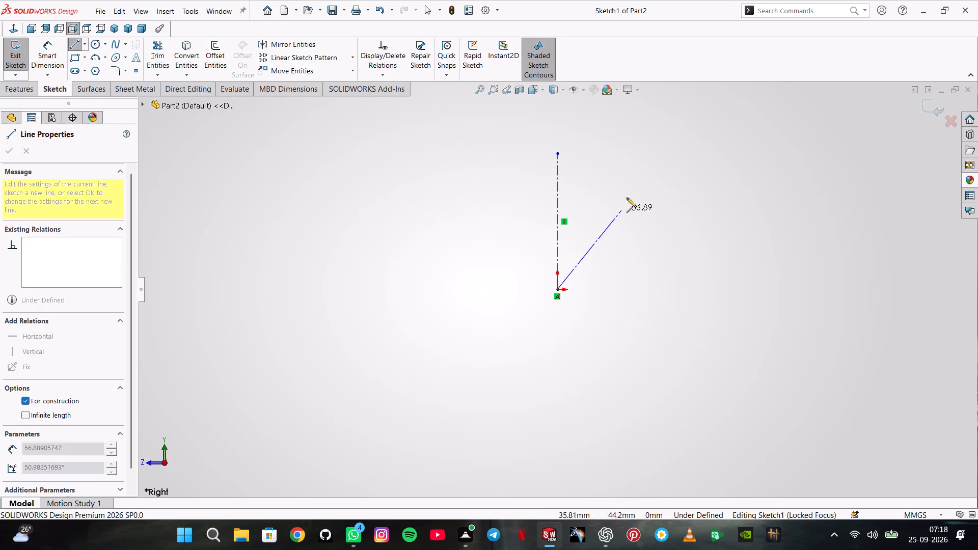
pyautogui.click(647, 132)
pyautogui.doubleClick(657, 134)
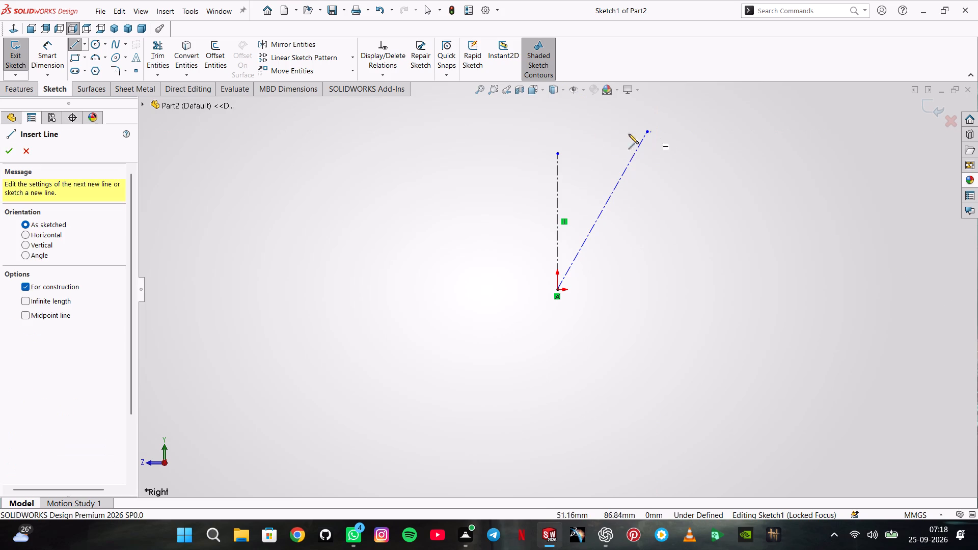
# Dimension the vertical centerline's length to 175.36 mm.
pyautogui.click(41, 50)
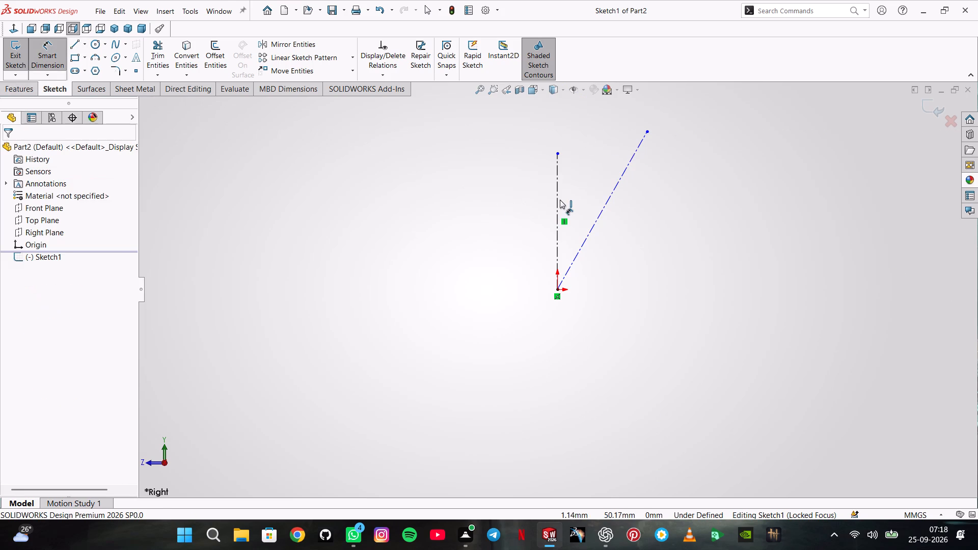
pyautogui.click(559, 200)
pyautogui.click(431, 232)
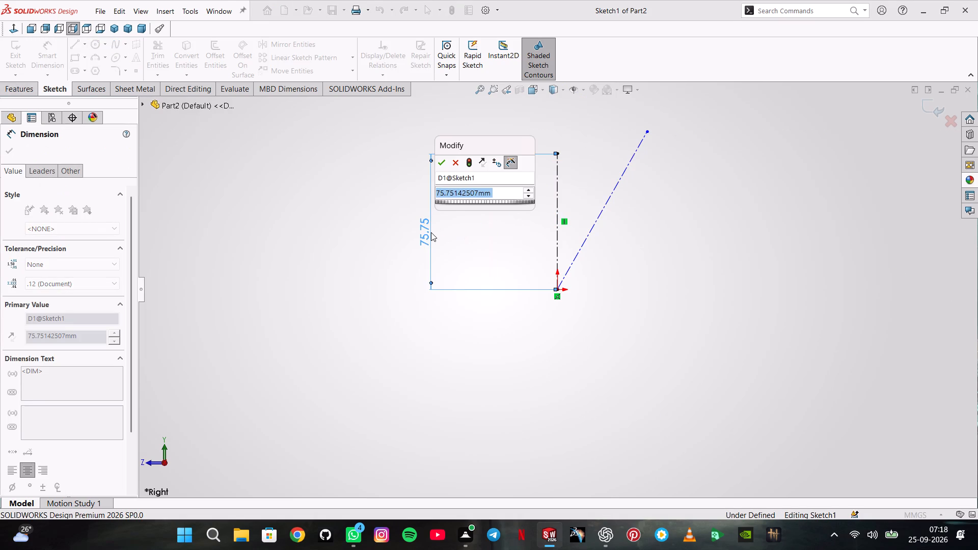
pyautogui.press('1')
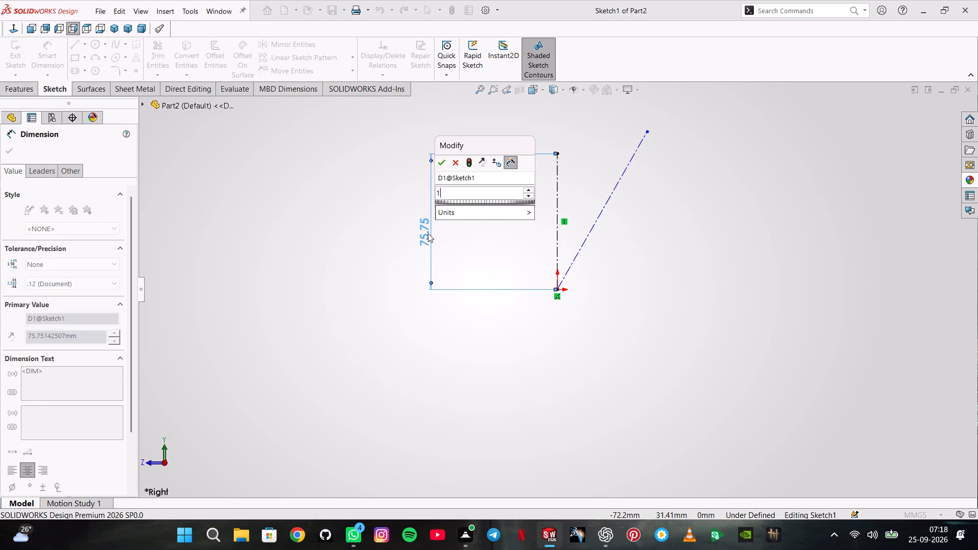
pyautogui.write('75.36')
pyautogui.press('Return')
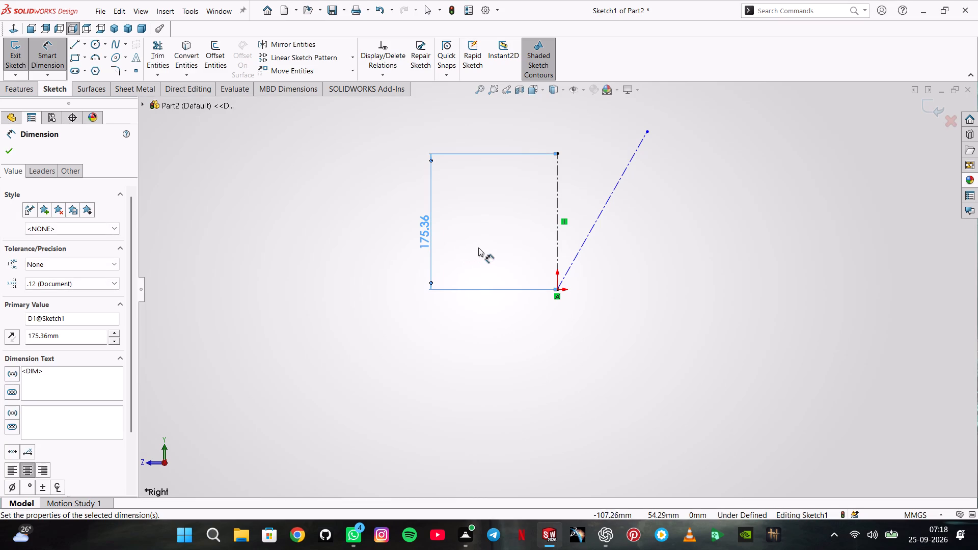
# Dimension the sloped centerline's length to 279.4 mm.
pyautogui.click(597, 219)
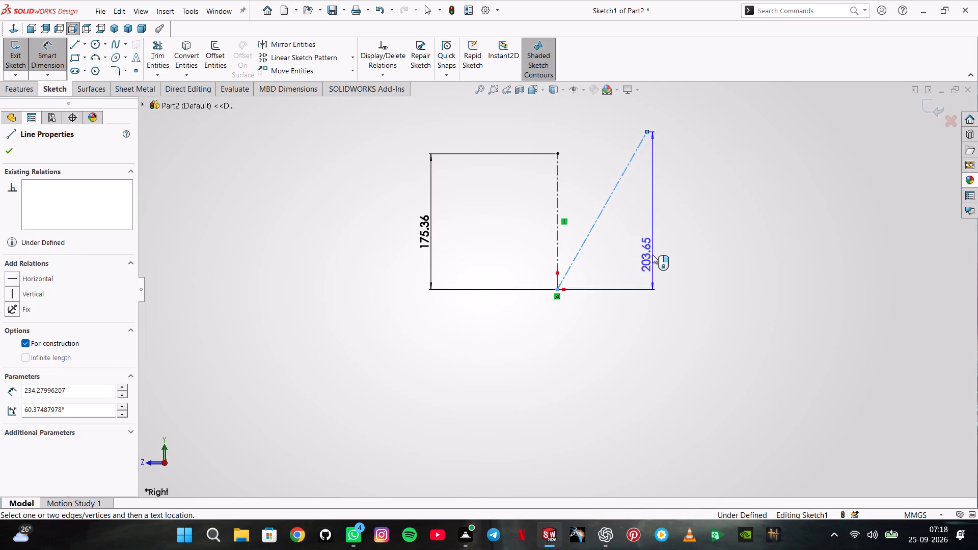
pyautogui.click(639, 250)
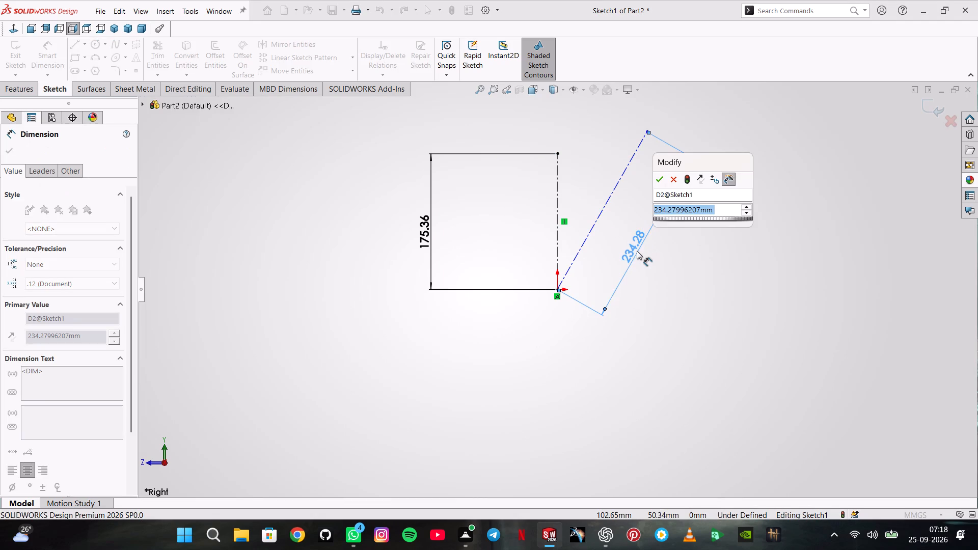
pyautogui.write('279.4')
pyautogui.press('Return')
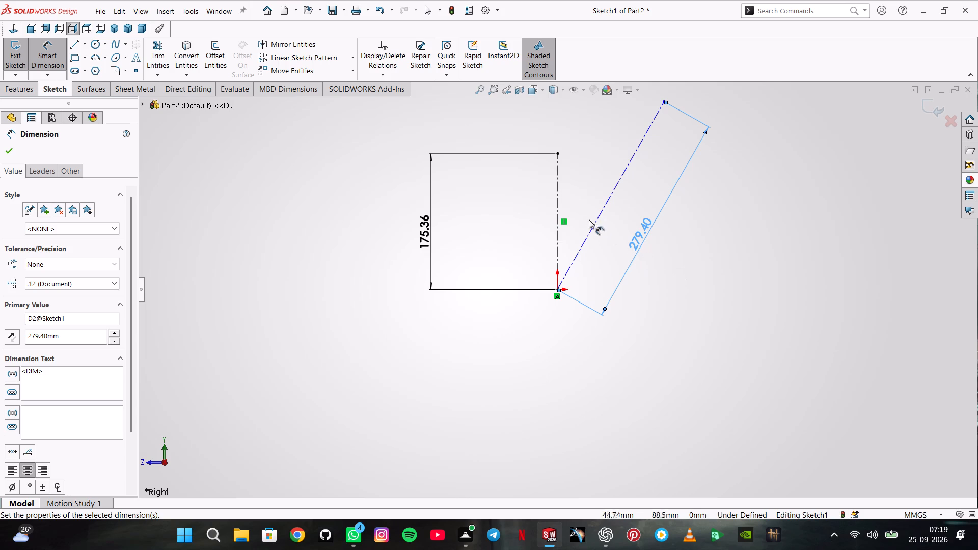
# Dimension the angle between the vertical and sloped centerlines to 45°.
pyautogui.click(558, 204)
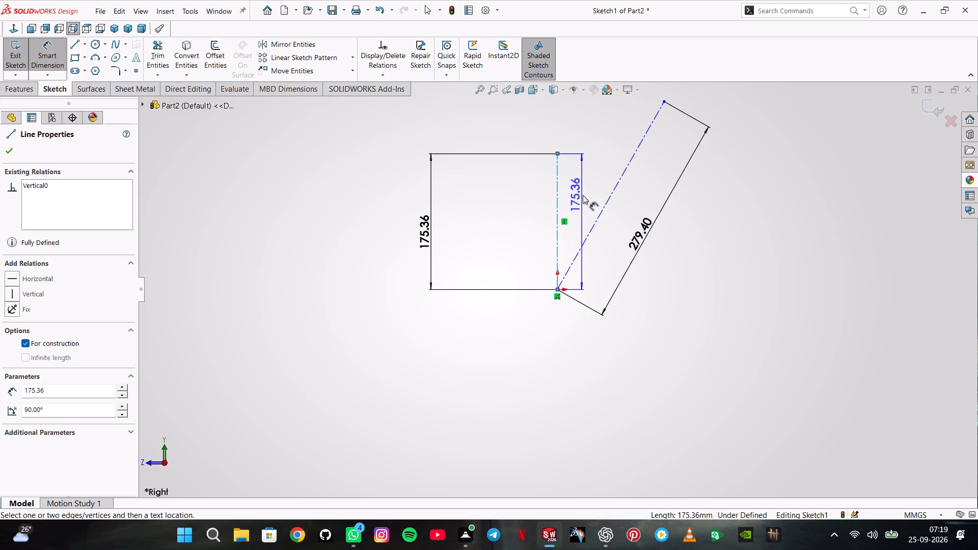
pyautogui.click(613, 192)
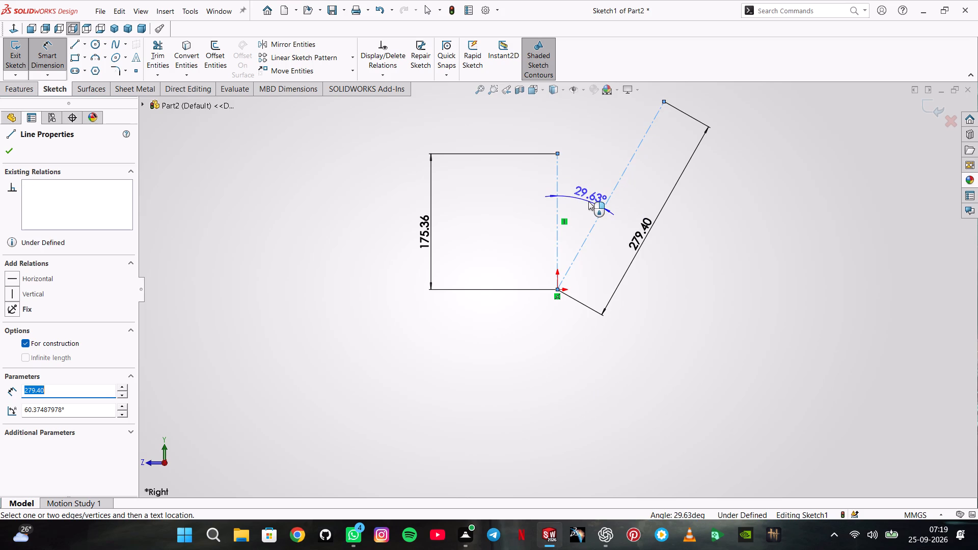
pyautogui.click(588, 201)
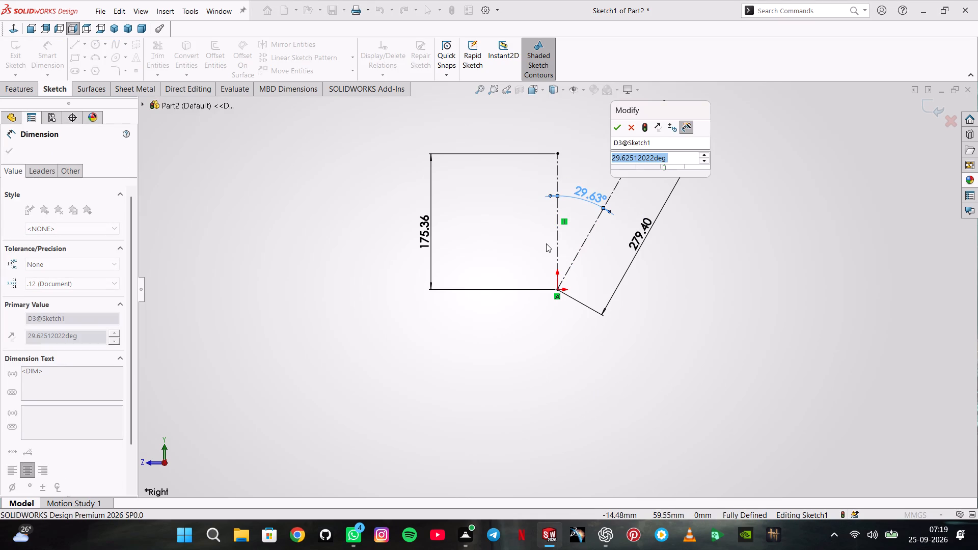
pyautogui.write('45')
pyautogui.press('Return')
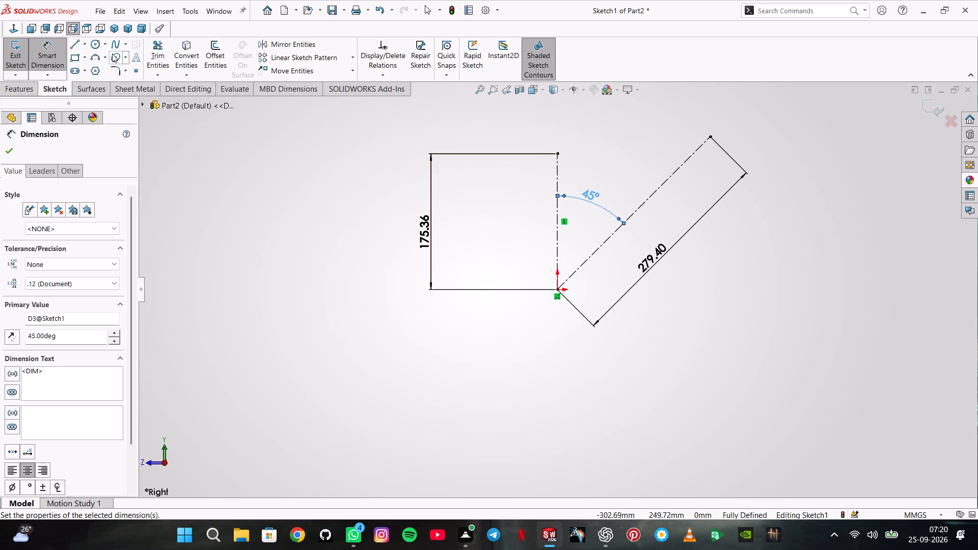
# Sketch connected lines from the vertical centerline's top: about 88 mm horizontal, a rising diagonal, about 148 mm perpendicular across the sloped centerline, and about 104 mm perpendicular back.
pyautogui.click(72, 43)
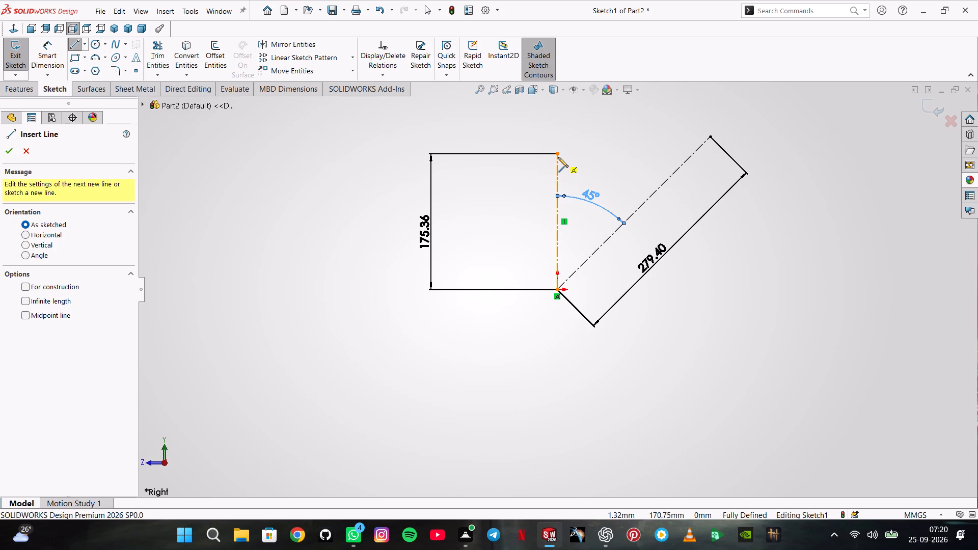
pyautogui.click(559, 155)
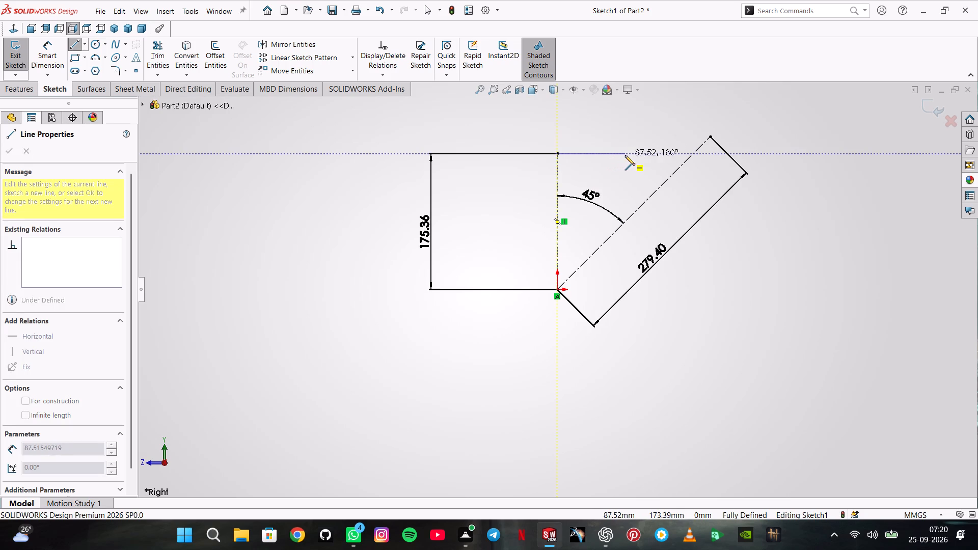
pyautogui.click(625, 155)
pyautogui.click(671, 108)
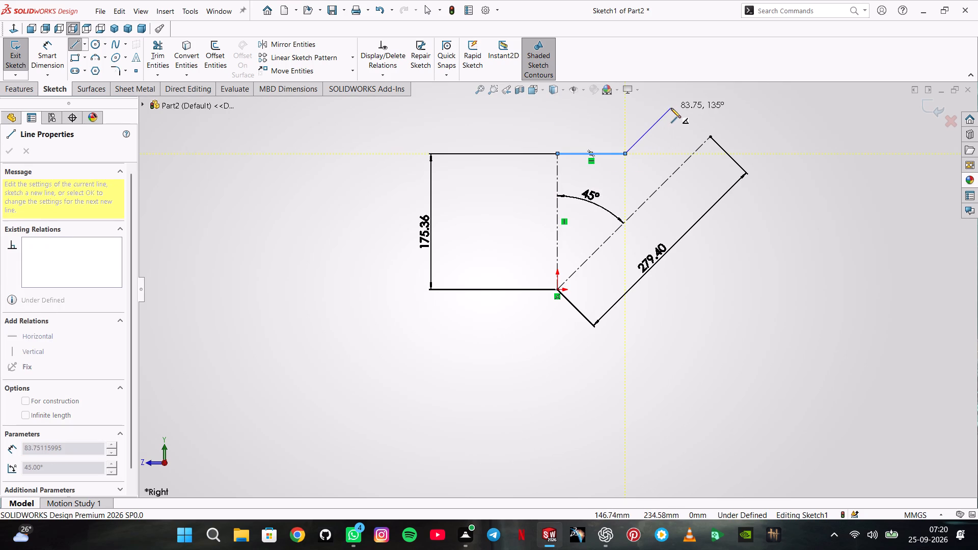
pyautogui.click(754, 187)
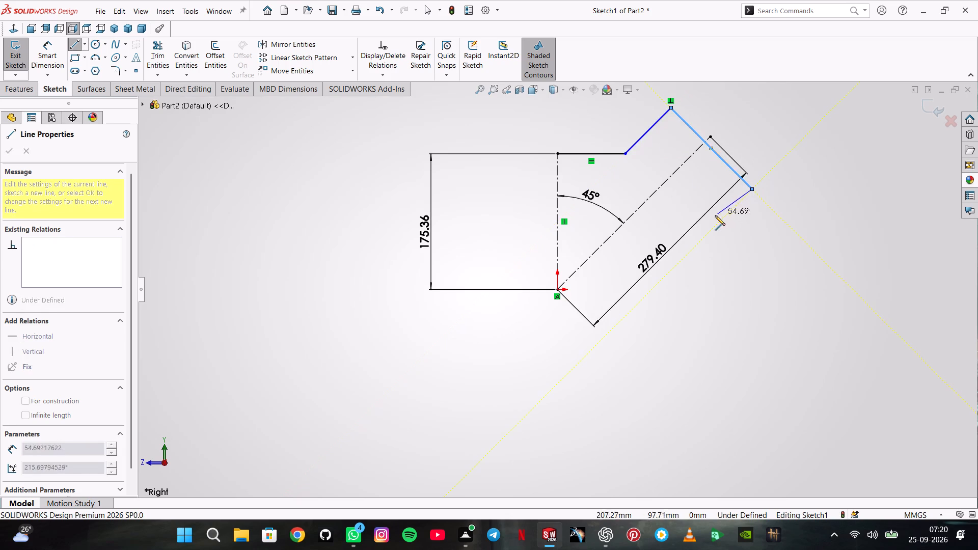
pyautogui.click(693, 244)
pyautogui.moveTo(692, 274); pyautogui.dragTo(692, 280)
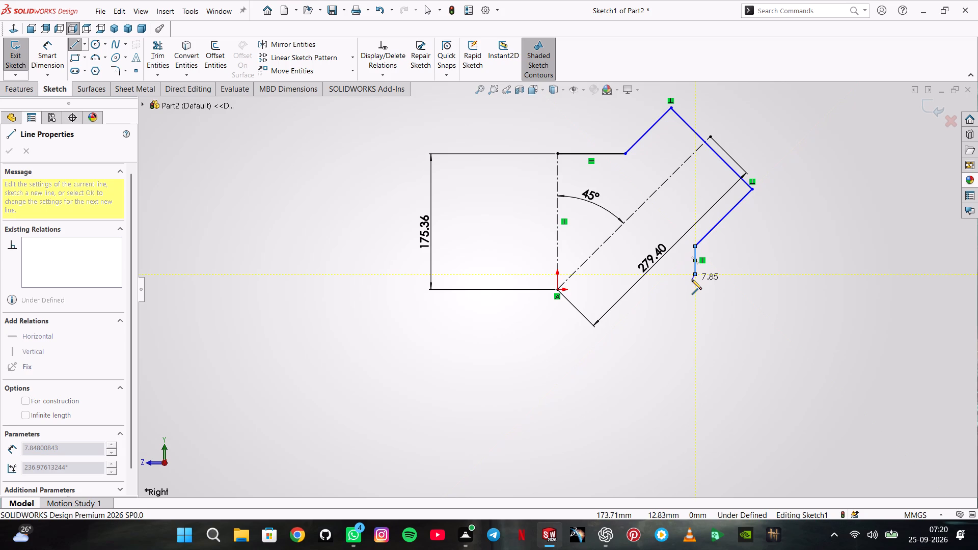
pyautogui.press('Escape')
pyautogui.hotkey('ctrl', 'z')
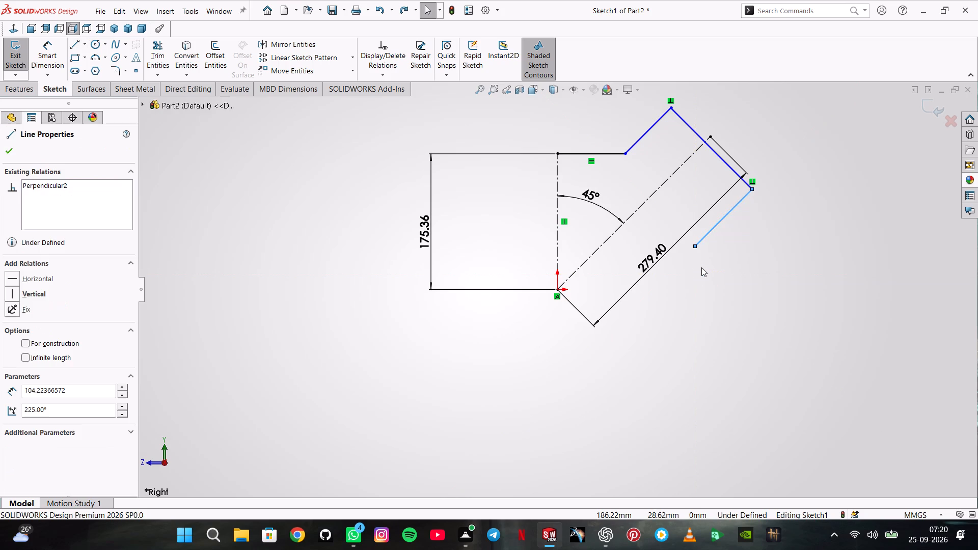
# Continue the profile from its open lower end with a vertical line about 56 mm down to origin level and a horizontal line to the origin.
pyautogui.click(73, 39)
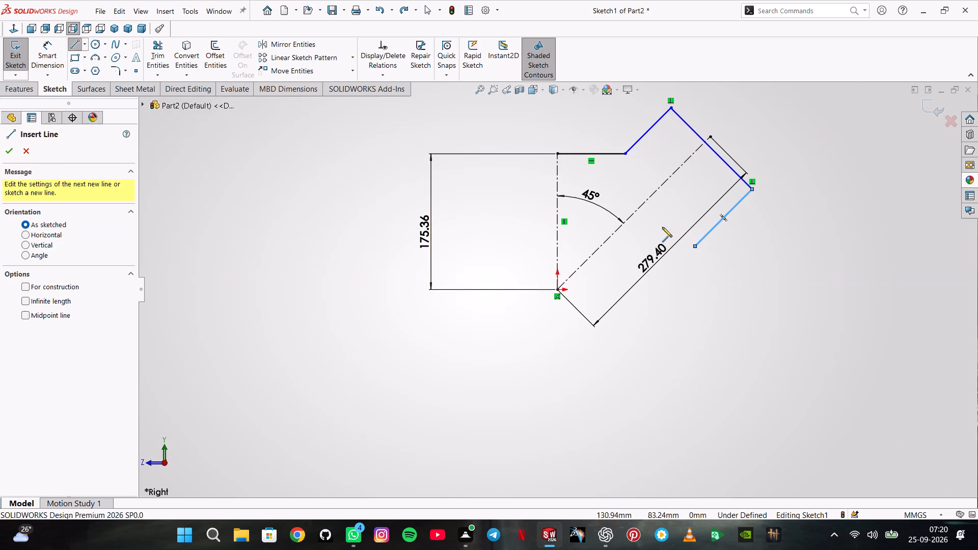
pyautogui.click(696, 249)
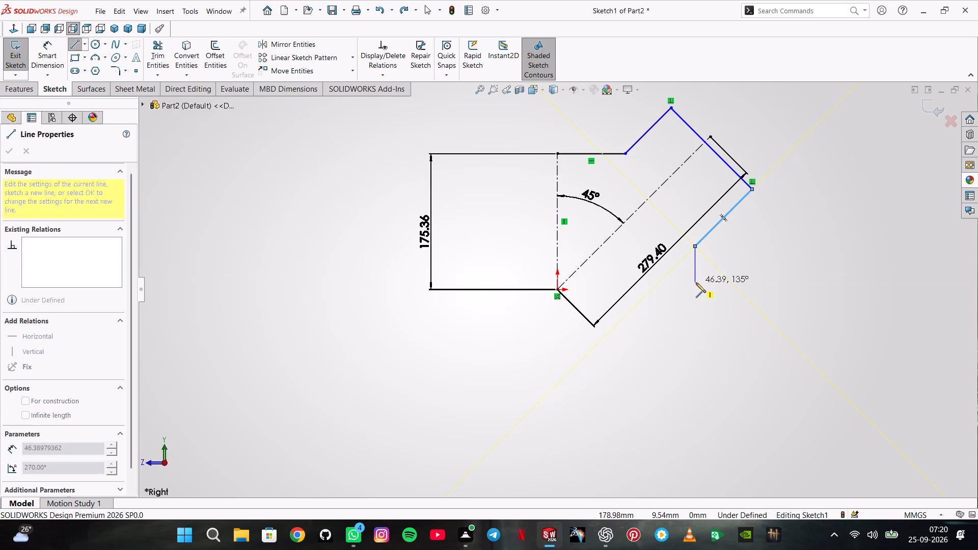
pyautogui.click(696, 287)
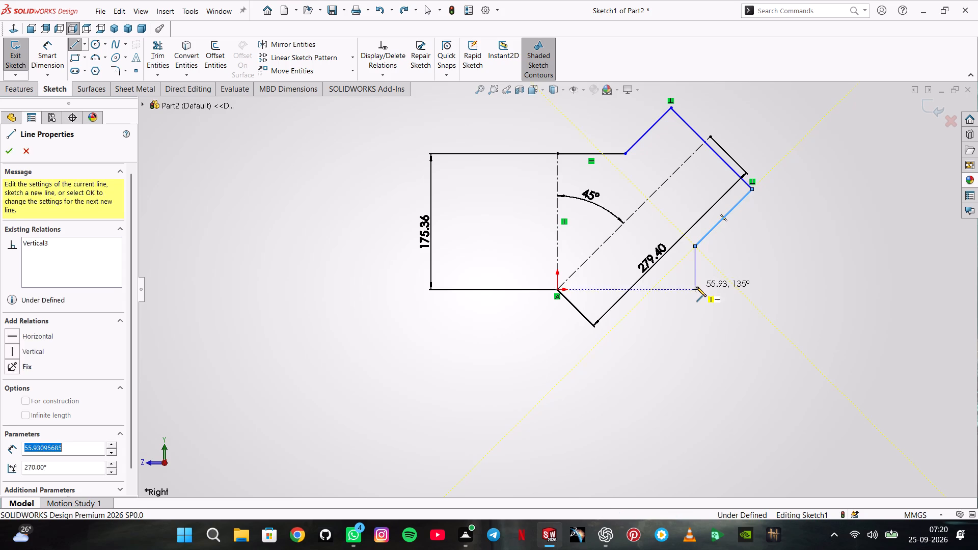
pyautogui.click(556, 290)
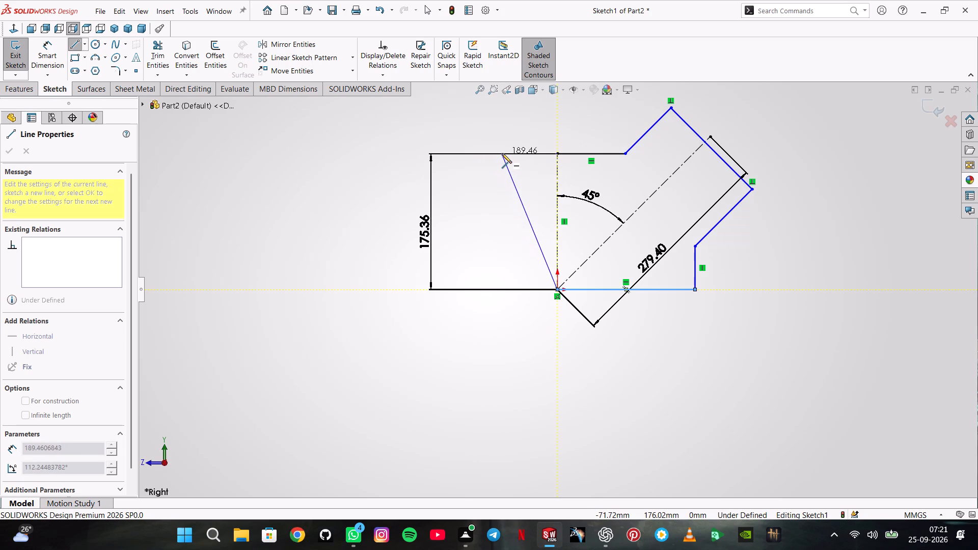
pyautogui.doubleClick(469, 181)
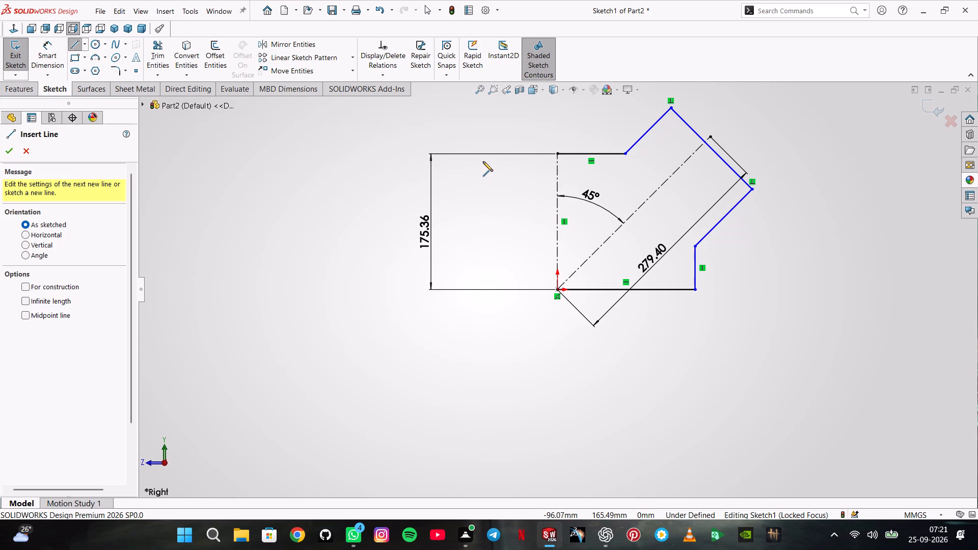
pyautogui.press('Escape')
# Add a midpoint relation between the sloped centerline's outer endpoint and the profile line crossing it.
pyautogui.scroll(-4, 707, 136)
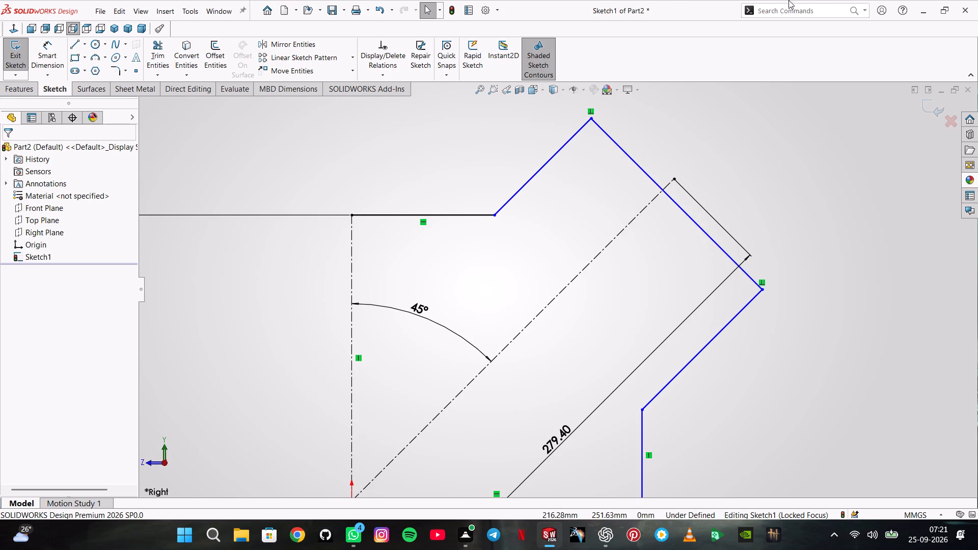
pyautogui.scroll(-5, 759, 30)
pyautogui.keyDown('ctrl'); pyautogui.click(620, 217); pyautogui.keyUp('ctrl')
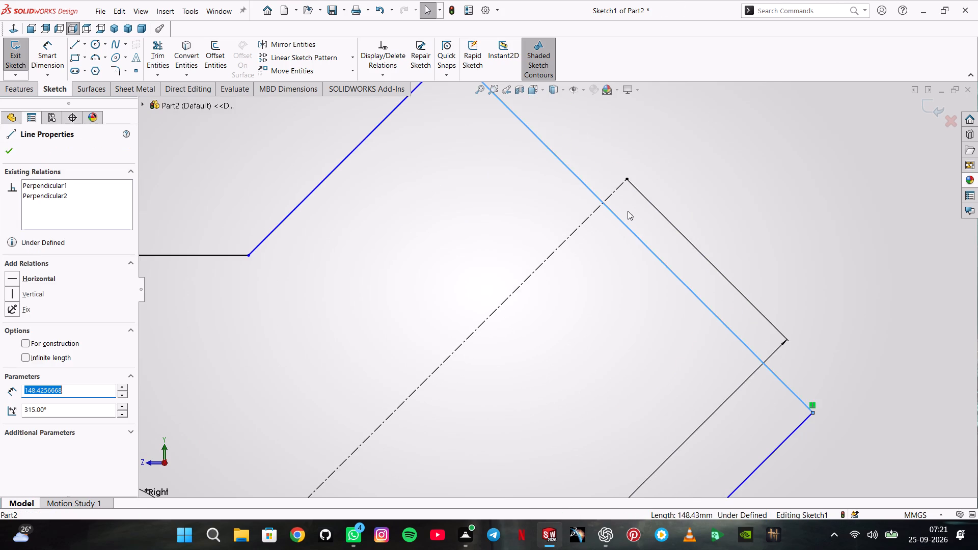
pyautogui.keyDown('ctrl'); pyautogui.click(627, 178); pyautogui.keyUp('ctrl')
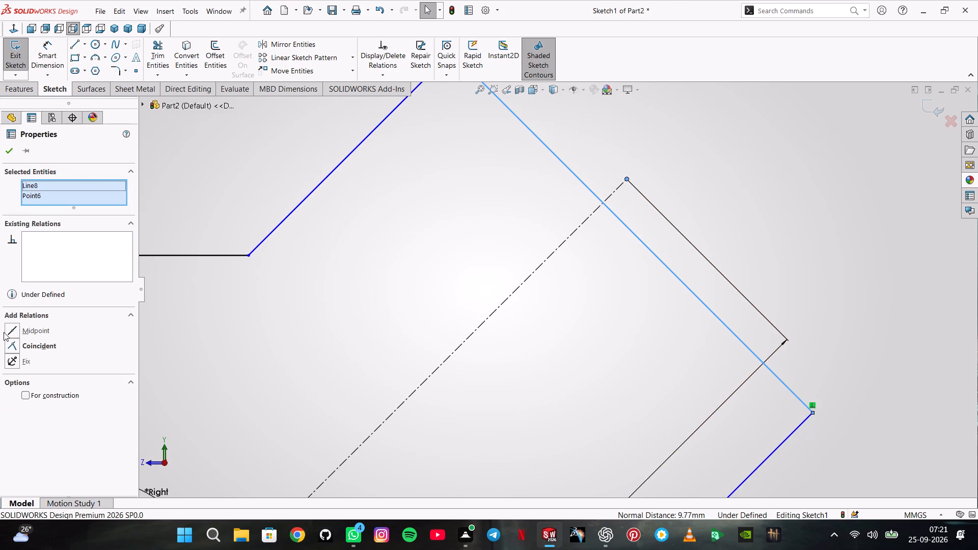
pyautogui.click(39, 333)
pyautogui.scroll(1, 638, 177)
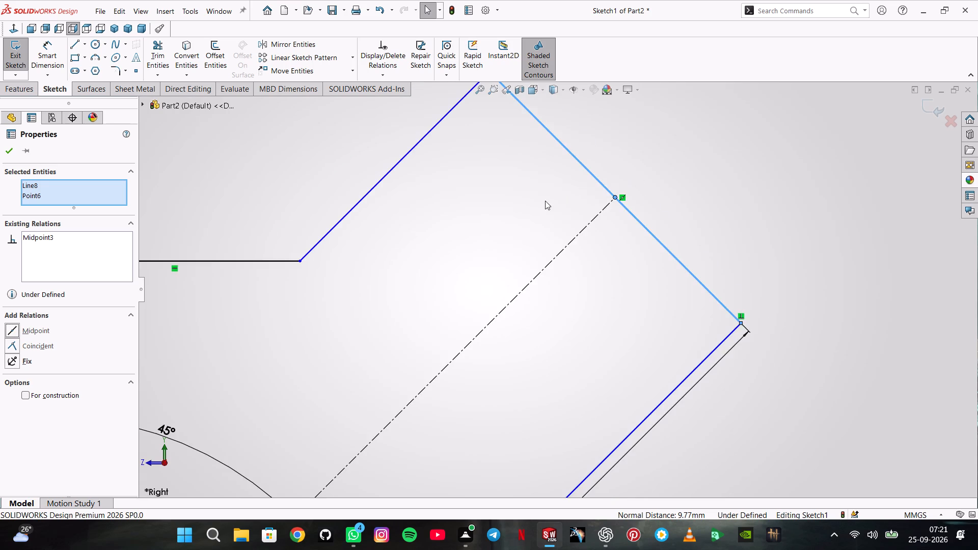
# Make the lower diagonal profile line parallel to the sloped centerline.
pyautogui.scroll(-4, 526, 206)
pyautogui.click(608, 210)
pyautogui.click(657, 272)
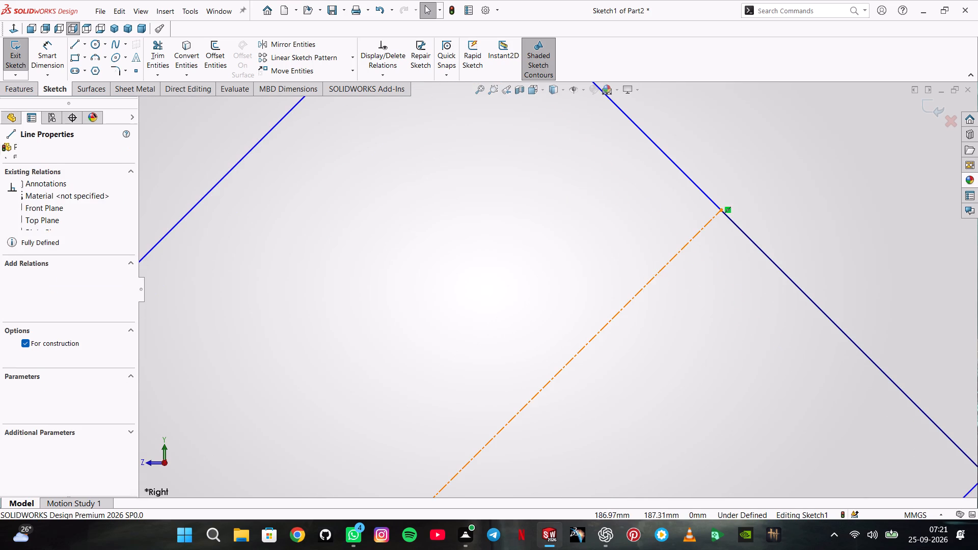
pyautogui.keyDown('ctrl'); pyautogui.scroll(4, 721, 374); pyautogui.keyUp('ctrl')
pyautogui.keyDown('ctrl'); pyautogui.click(729, 413); pyautogui.keyUp('ctrl')
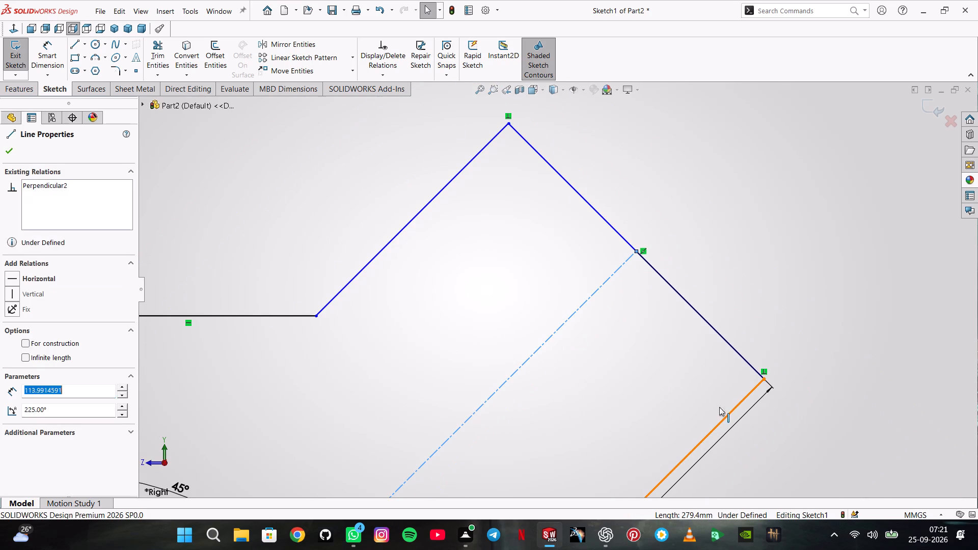
pyautogui.click(45, 390)
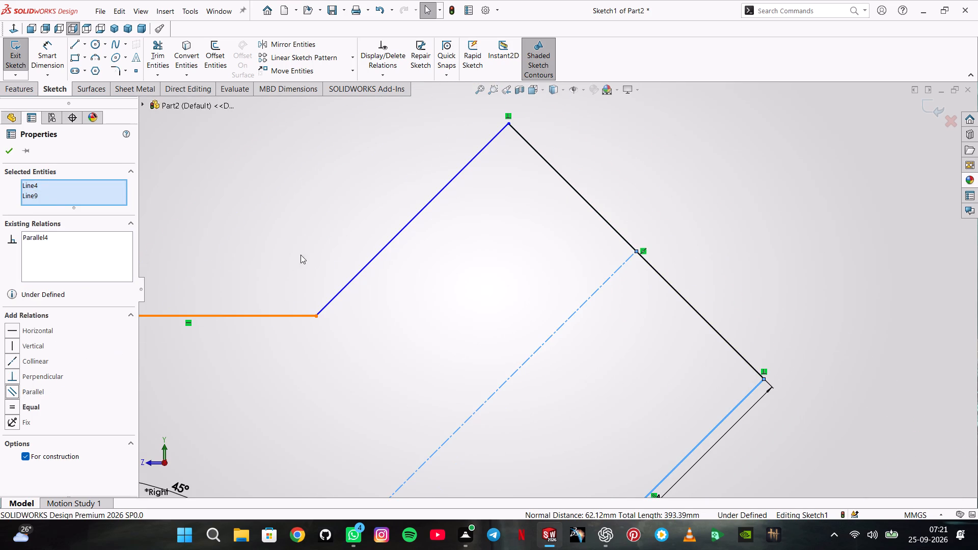
pyautogui.click(300, 227)
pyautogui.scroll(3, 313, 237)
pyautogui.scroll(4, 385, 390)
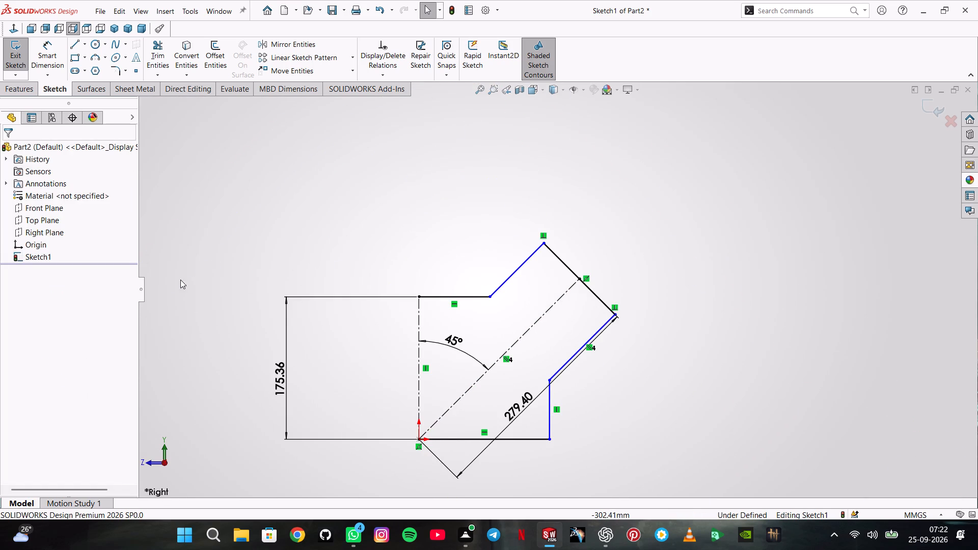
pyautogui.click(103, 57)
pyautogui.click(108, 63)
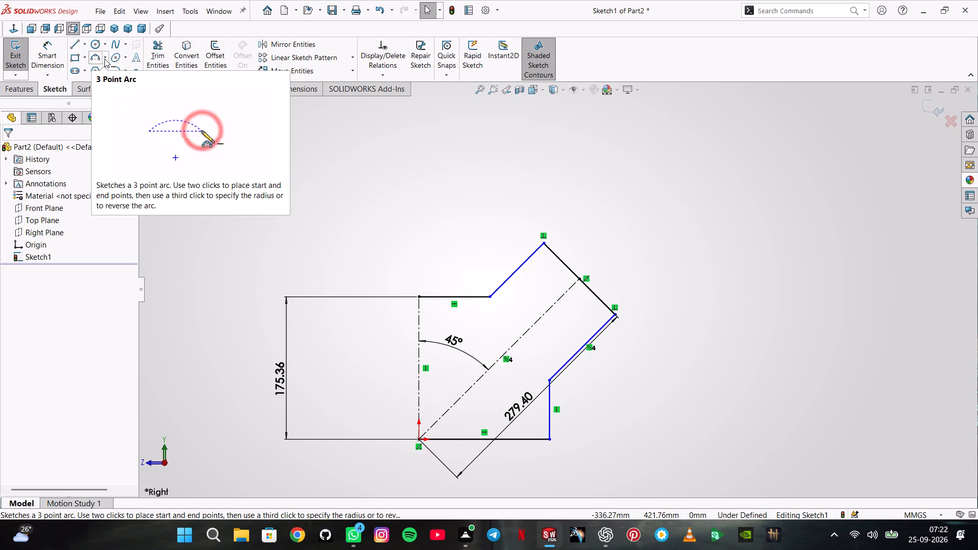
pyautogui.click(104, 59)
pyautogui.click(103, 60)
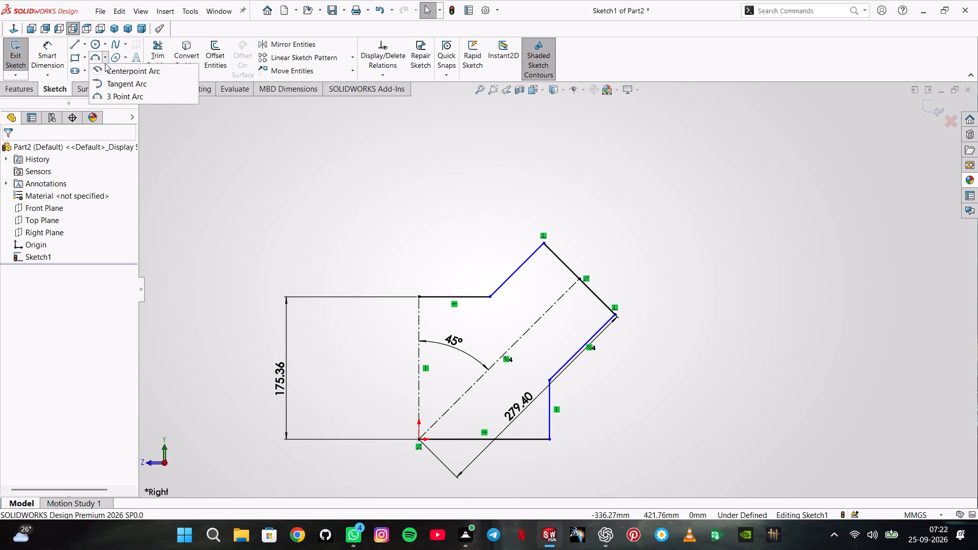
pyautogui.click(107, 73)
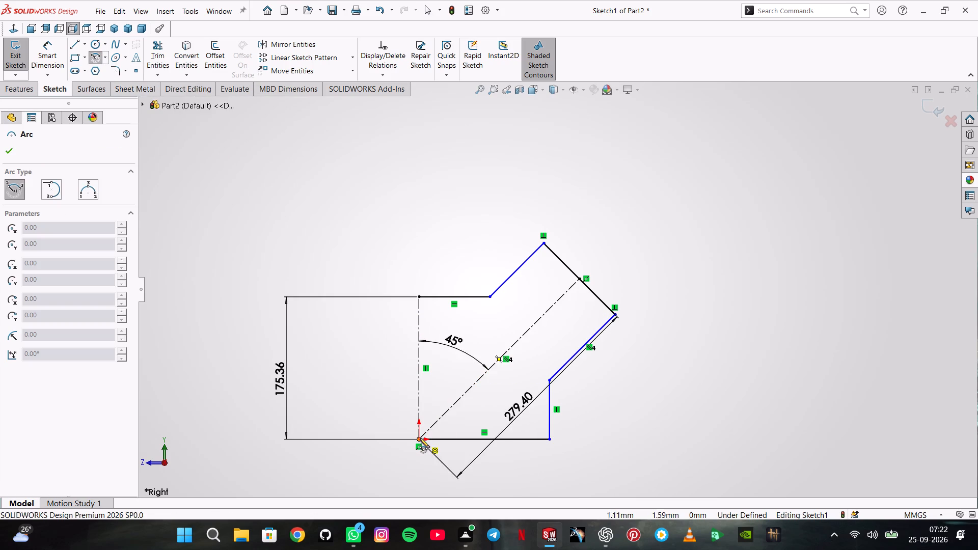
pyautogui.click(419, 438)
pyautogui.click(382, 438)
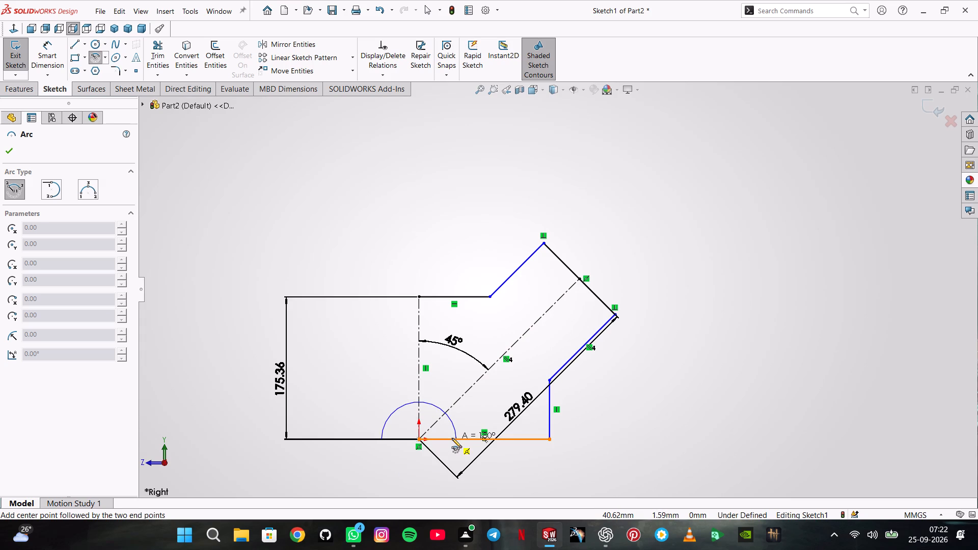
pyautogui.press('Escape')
# Sketch a centerpoint arc about the origin, radius about 47 mm, spanning 90° from the vertical centerline to the bottom horizontal line.
pyautogui.click(96, 60)
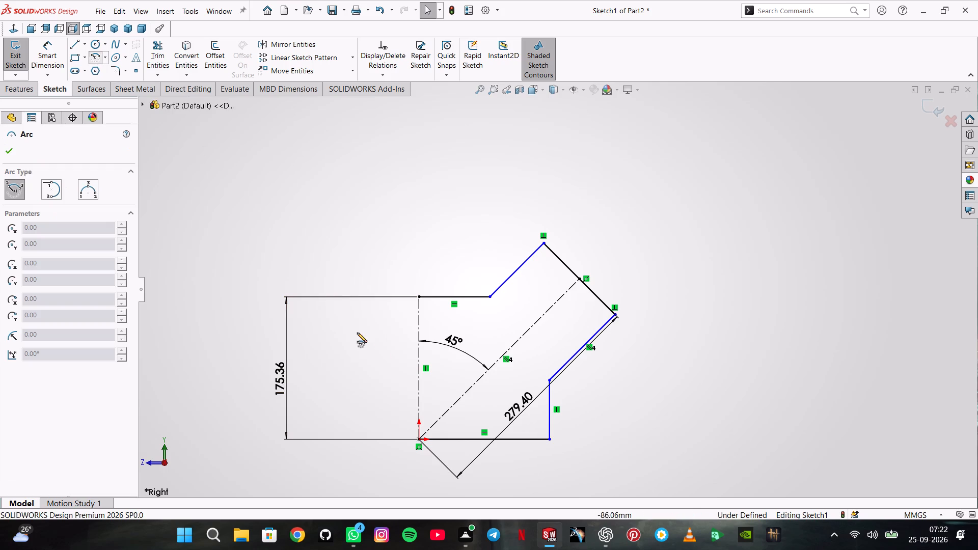
pyautogui.click(420, 440)
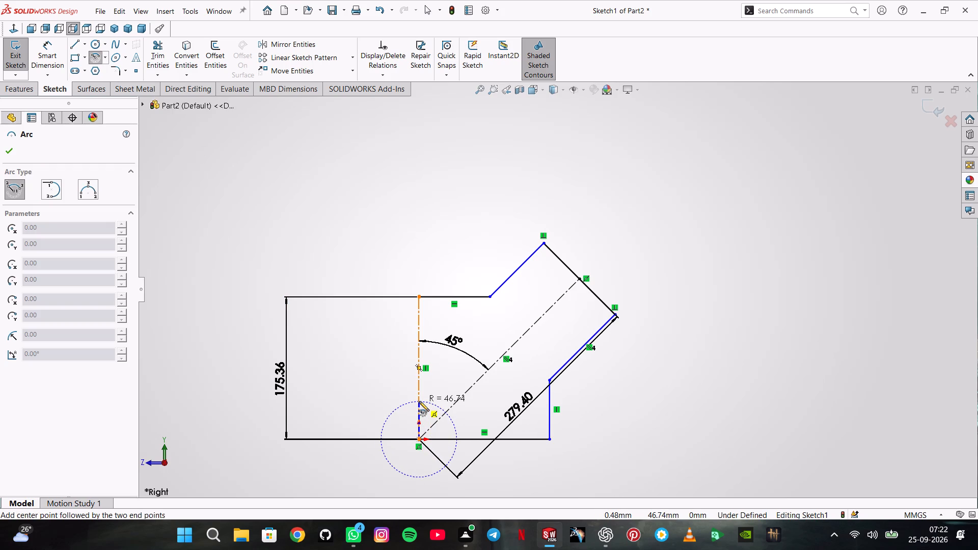
pyautogui.click(419, 401)
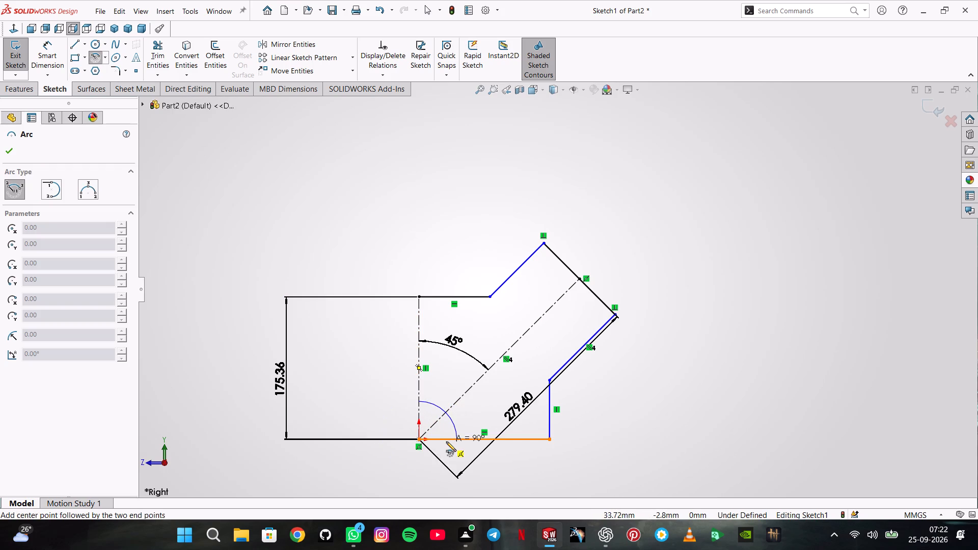
pyautogui.click(456, 439)
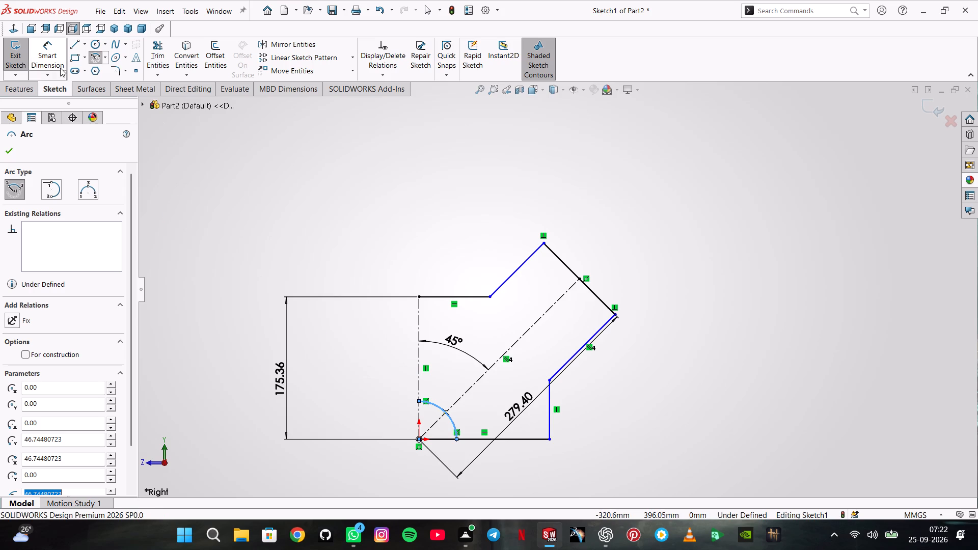
# Sketch a vertical line about 129 mm long from the arc's upper end to the vertical centerline's top.
pyautogui.click(74, 44)
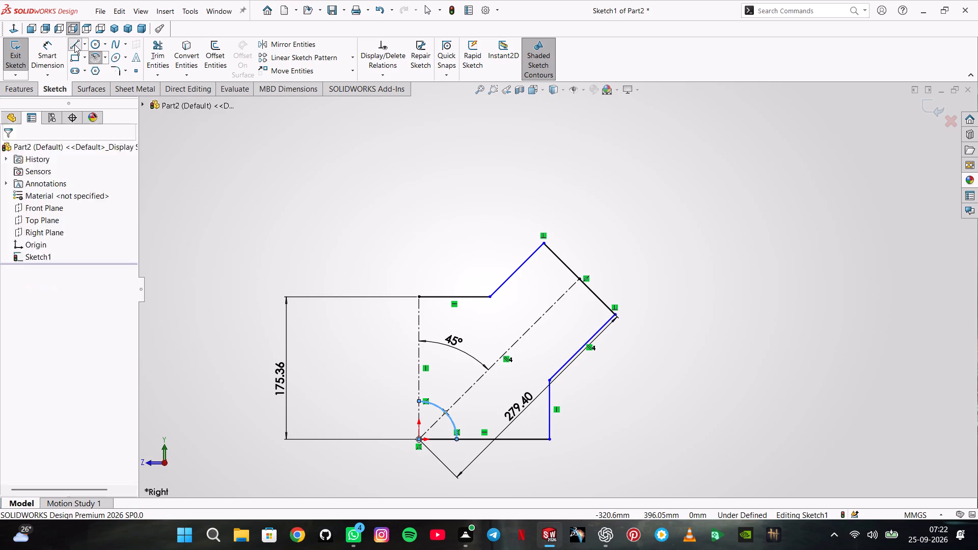
pyautogui.click(419, 401)
pyautogui.click(419, 297)
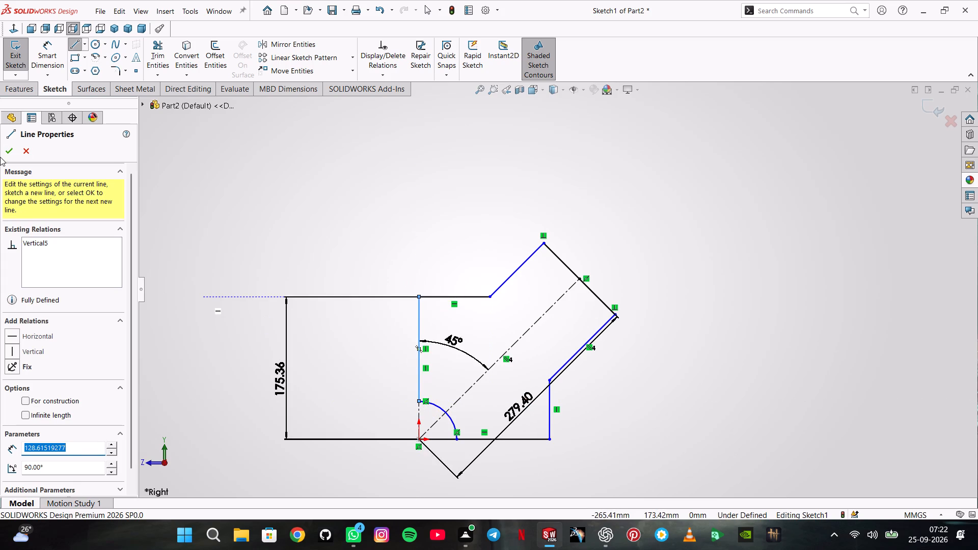
# Trim away the bottom horizontal line's segment between the origin and the arc.
pyautogui.click(153, 62)
pyautogui.click(440, 440)
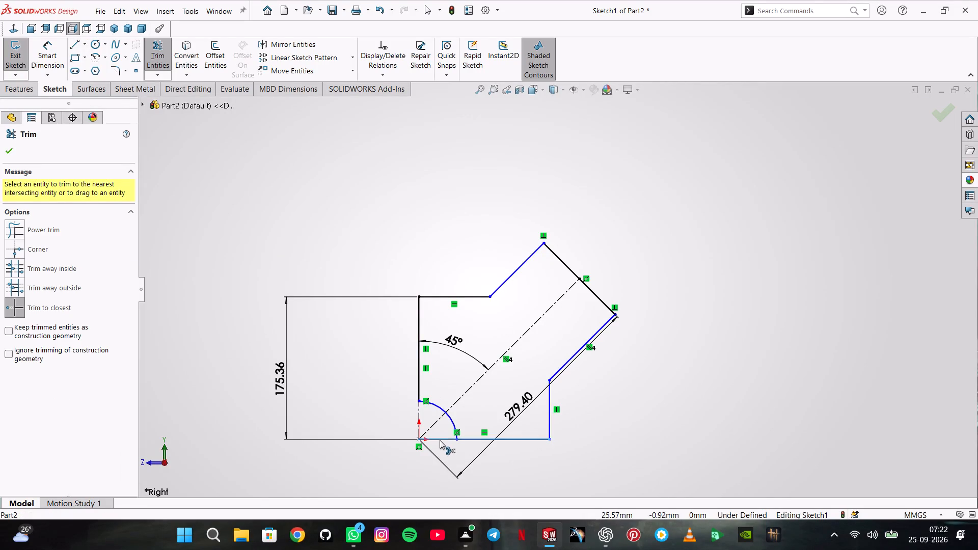
pyautogui.click(360, 388)
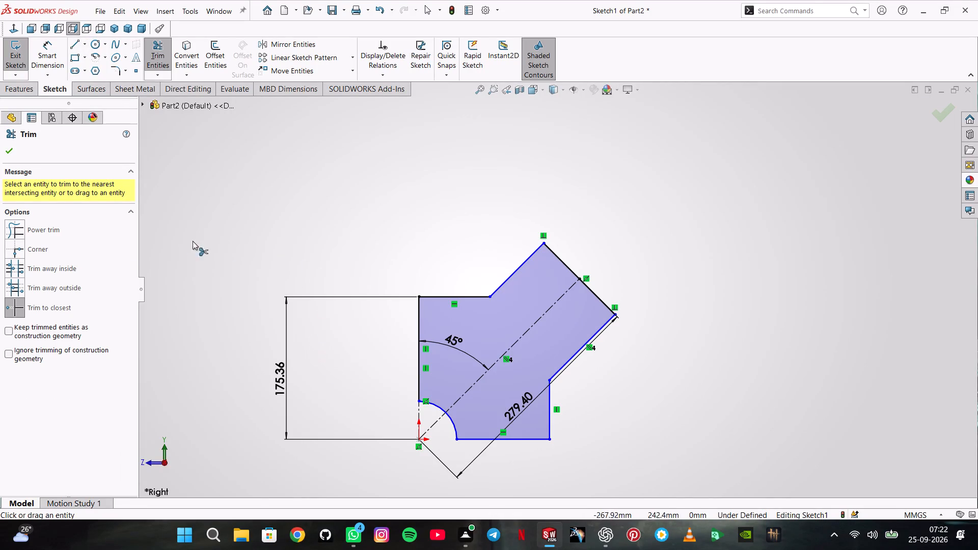
# Dimension the arc's radius to 63.5 mm.
pyautogui.click(45, 57)
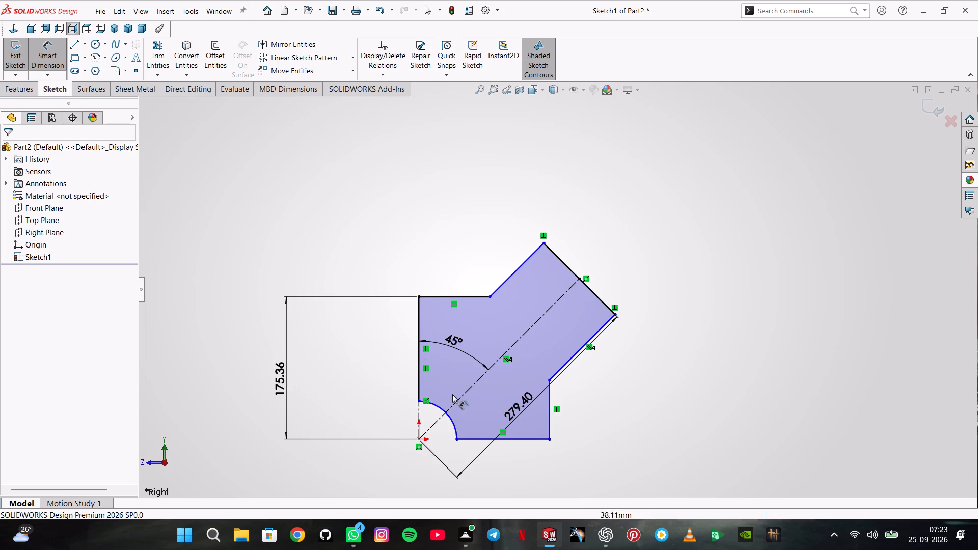
pyautogui.click(448, 422)
pyautogui.click(453, 419)
pyautogui.click(469, 407)
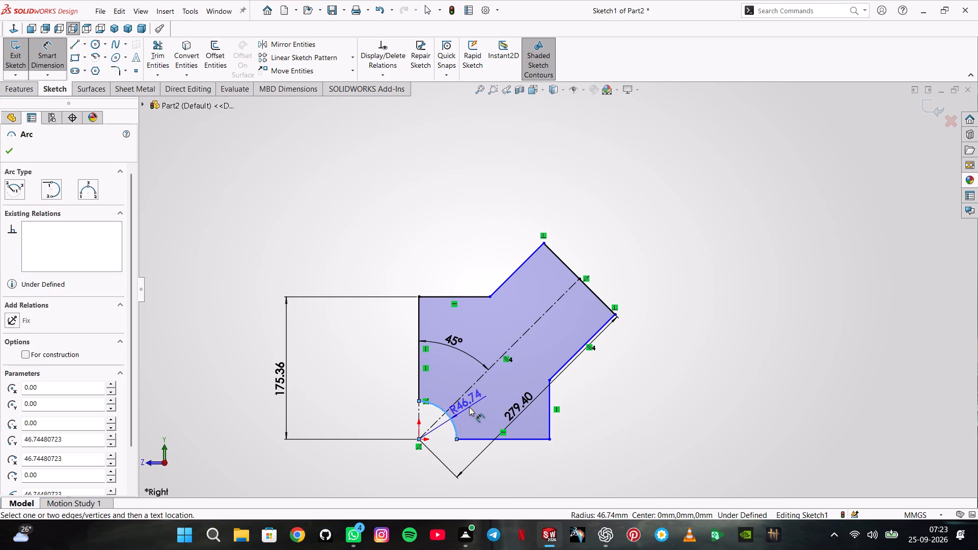
pyautogui.write('63.5')
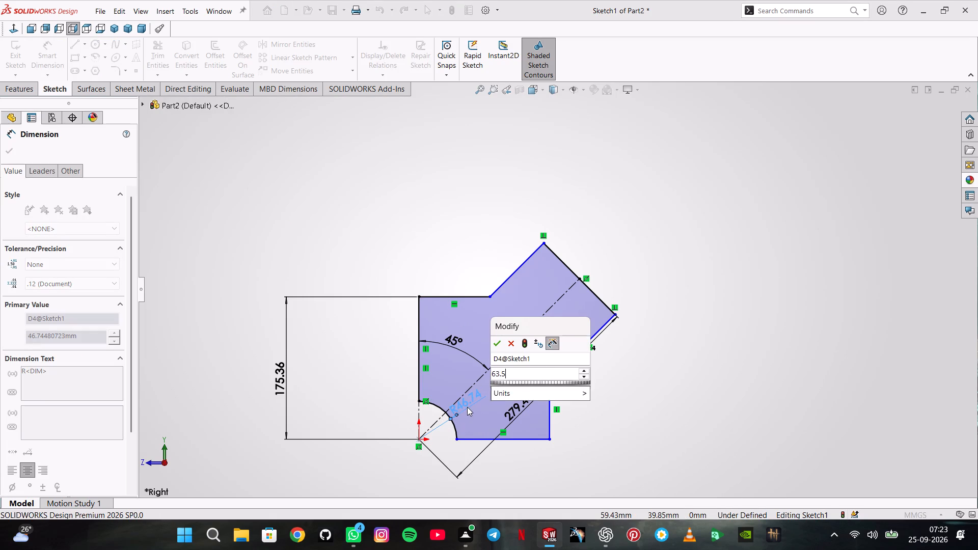
pyautogui.press('Return')
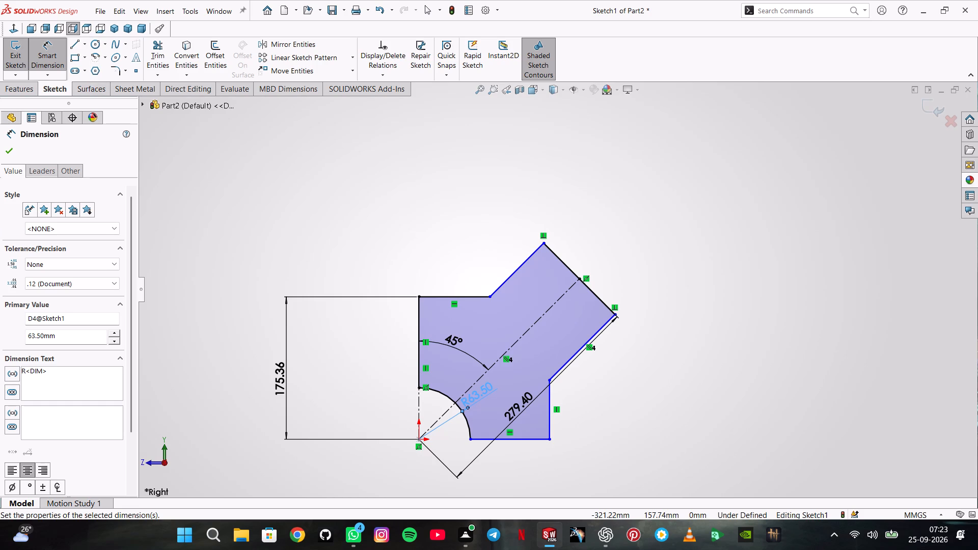
# Dimension the length of the short vertical line at the profile's lower corner to 48.36 mm.
pyautogui.click(549, 424)
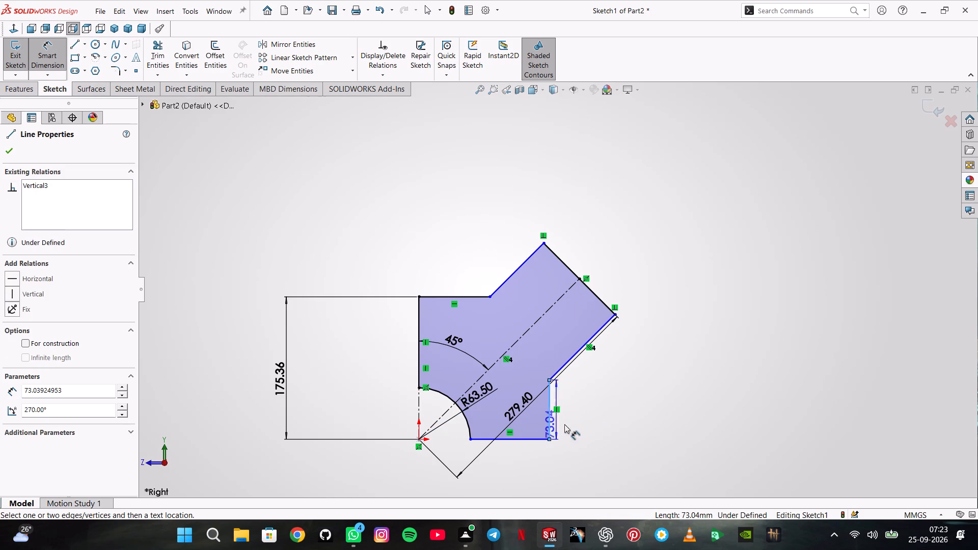
pyautogui.click(593, 421)
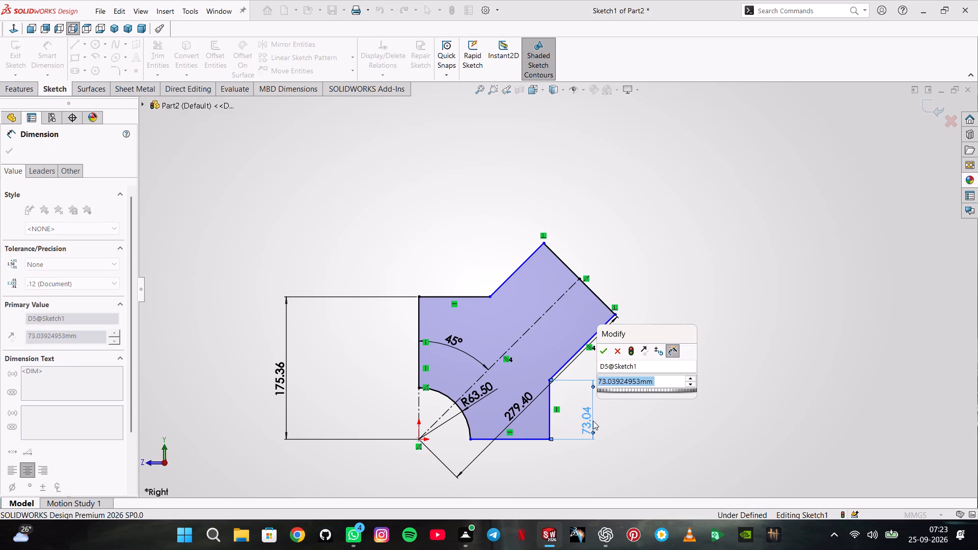
pyautogui.write('48.36')
pyautogui.press('Return')
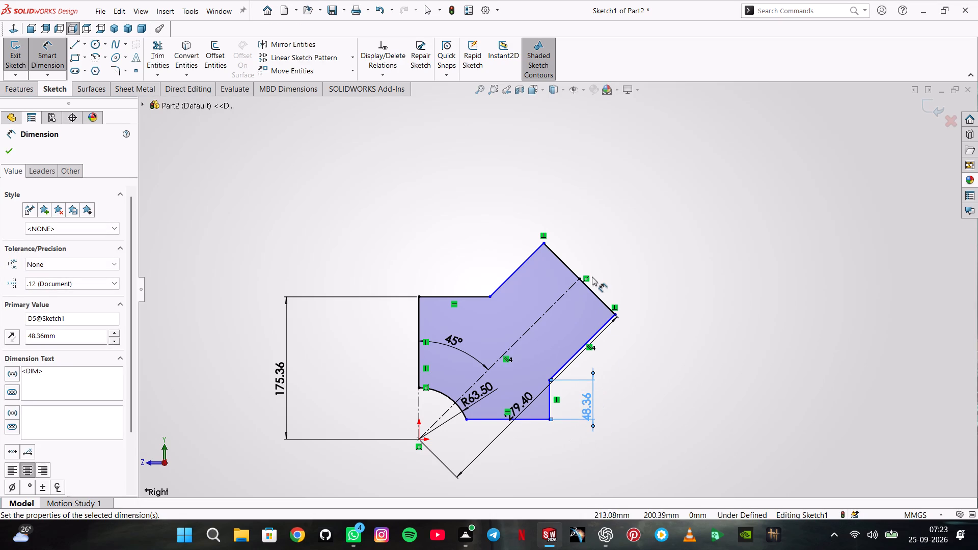
# Dimension the length of the angled arm's end line to 165.10 mm.
pyautogui.click(595, 293)
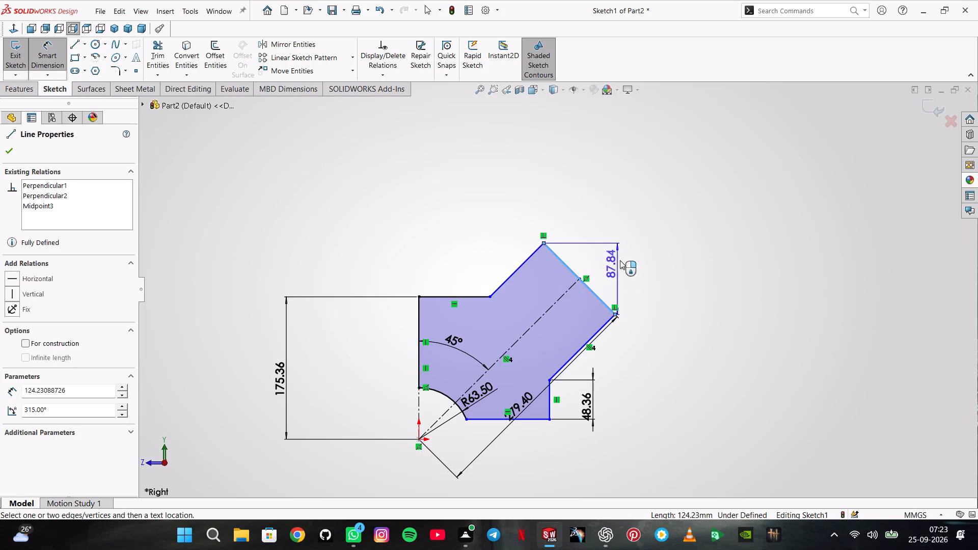
pyautogui.click(615, 237)
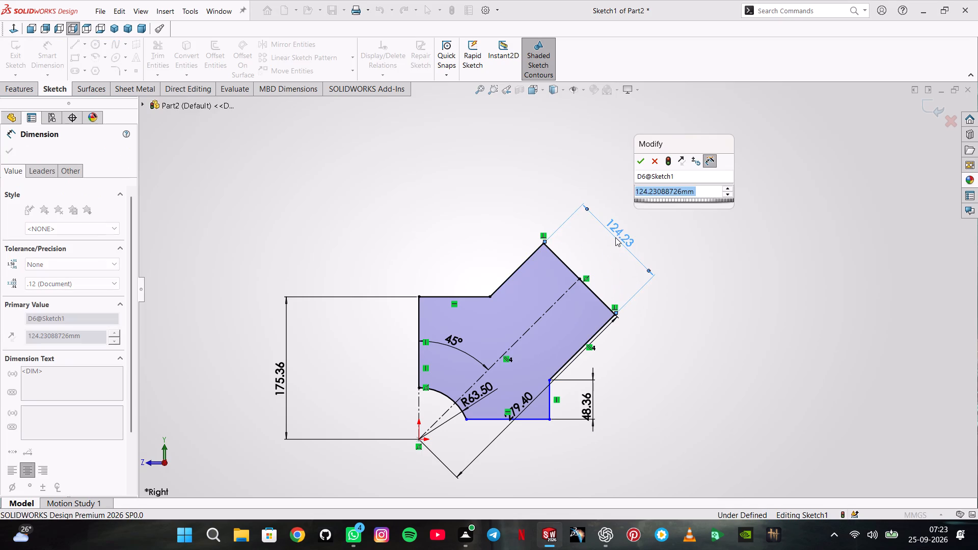
pyautogui.press('1')
pyautogui.write('65.10')
pyautogui.press('Return')
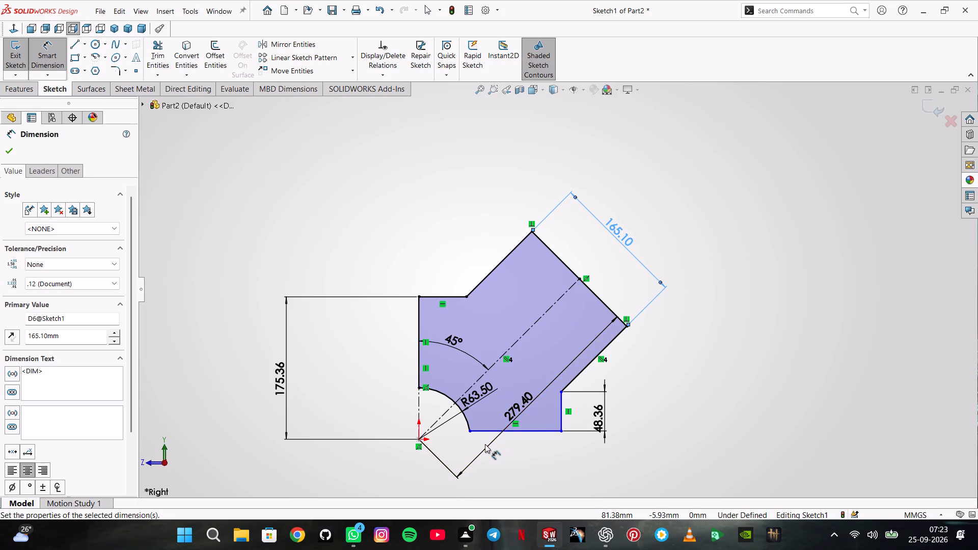
# Dimension the horizontal distance from the origin to the short vertical line's lower endpoint as 165.1 mm.
pyautogui.click(421, 439)
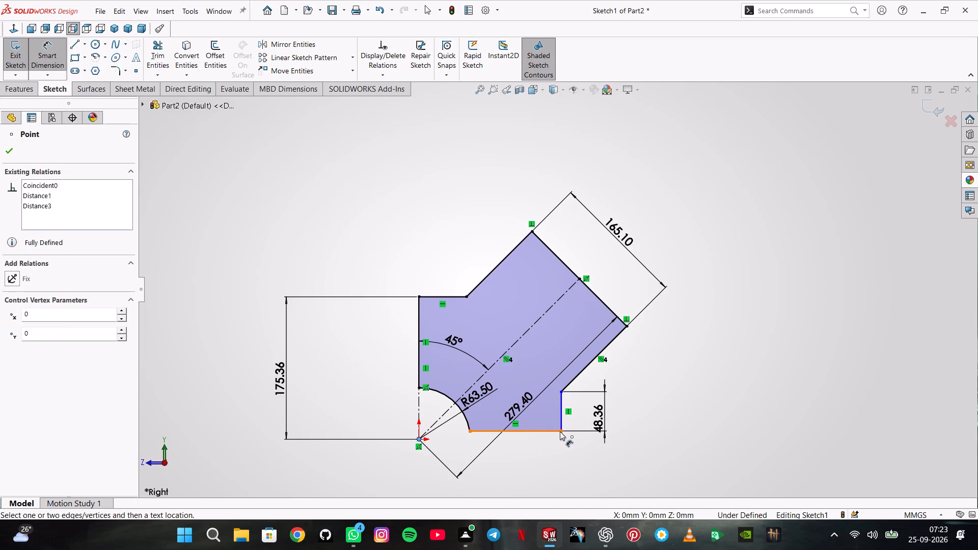
pyautogui.click(560, 431)
pyautogui.click(530, 491)
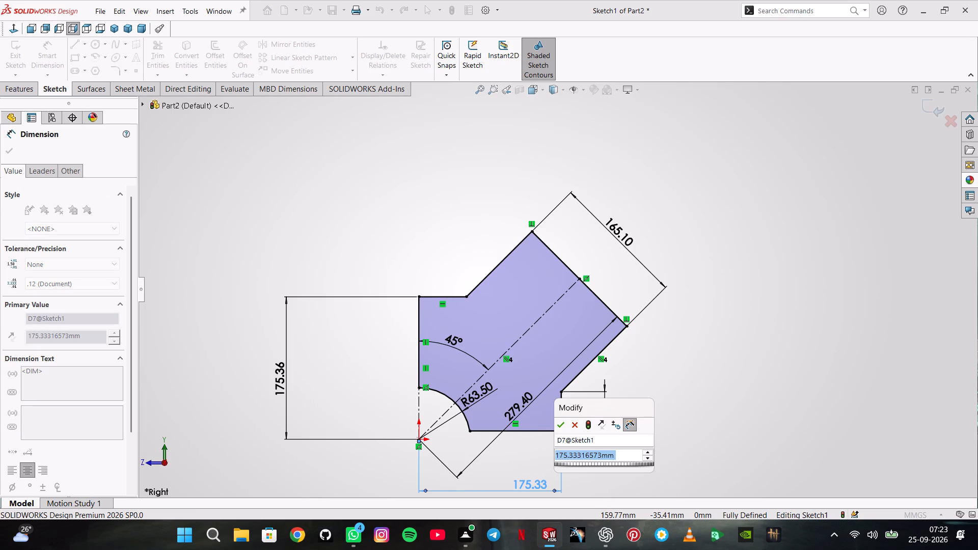
pyautogui.write('165.2')
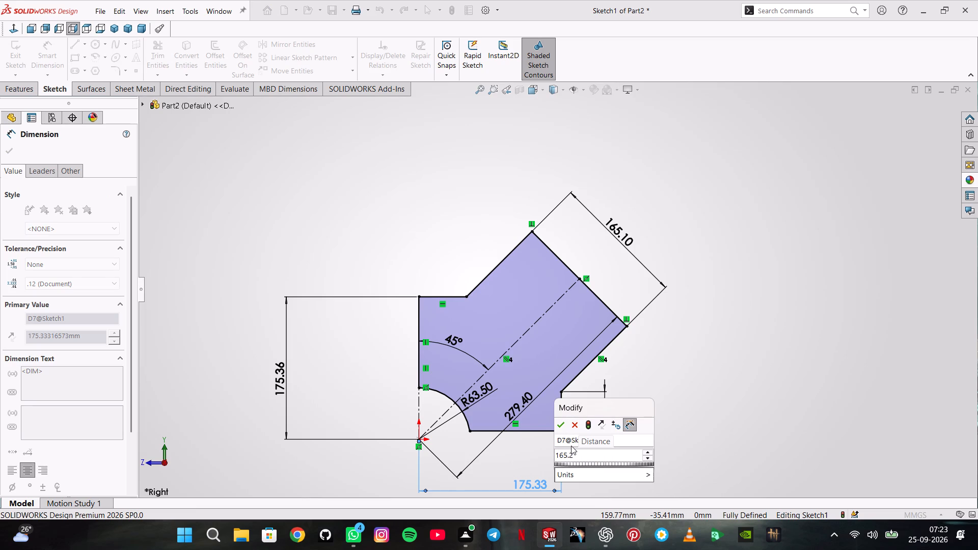
pyautogui.press('BackSpace')
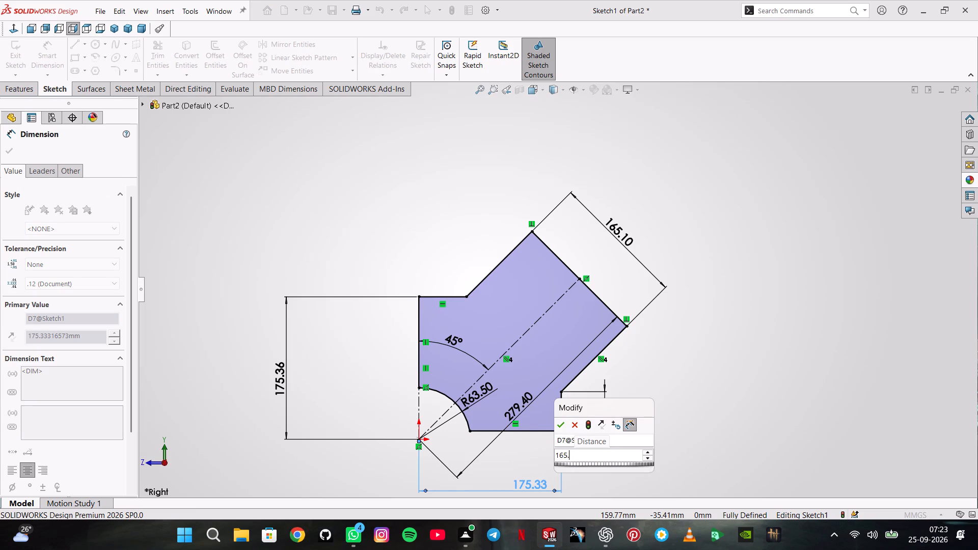
pyautogui.press('1')
pyautogui.press('Return')
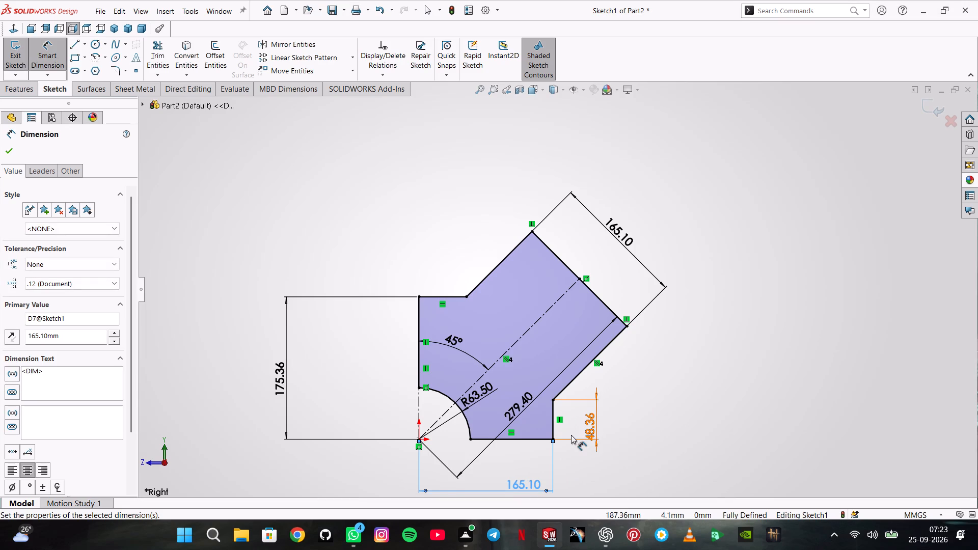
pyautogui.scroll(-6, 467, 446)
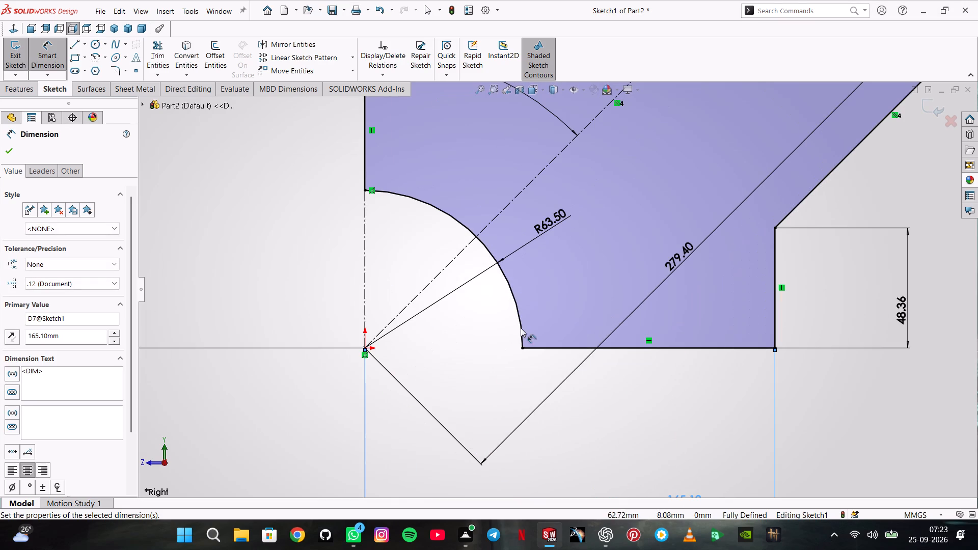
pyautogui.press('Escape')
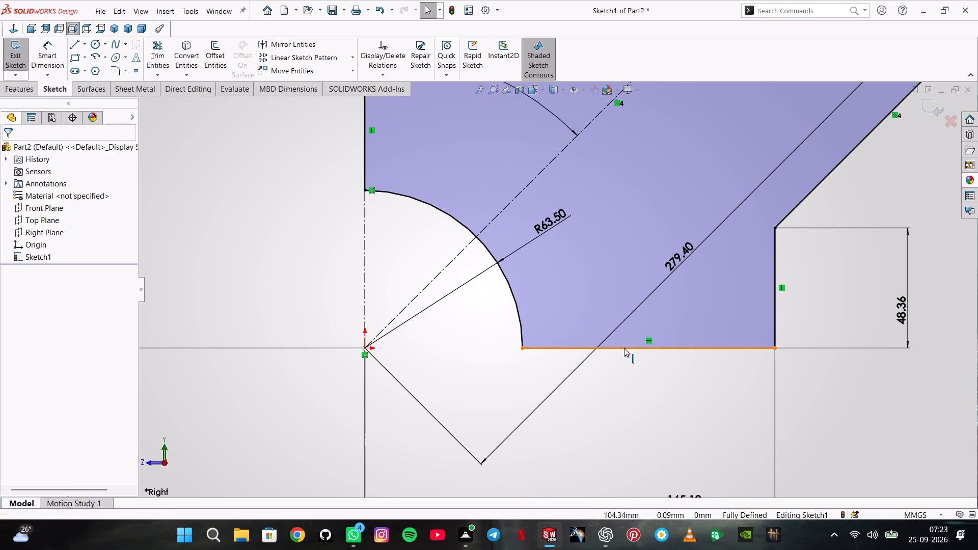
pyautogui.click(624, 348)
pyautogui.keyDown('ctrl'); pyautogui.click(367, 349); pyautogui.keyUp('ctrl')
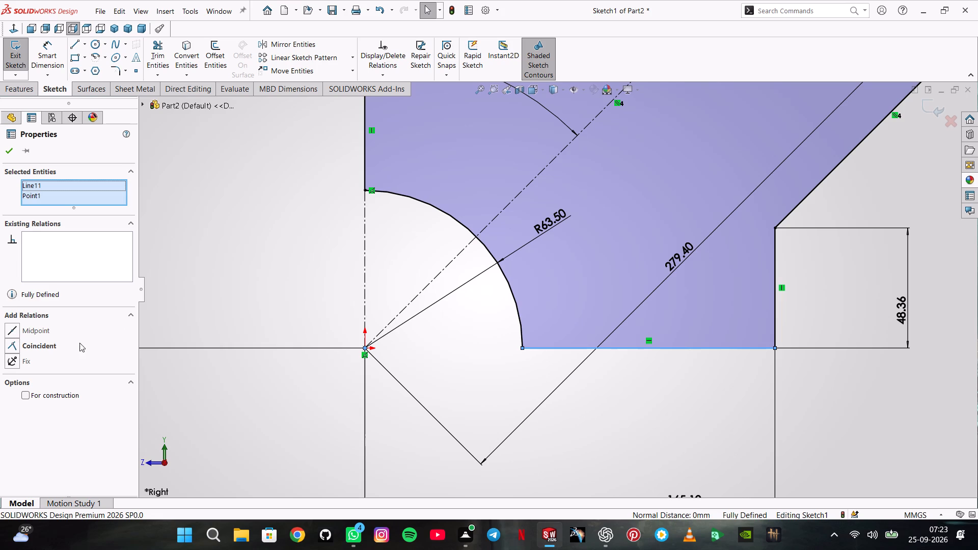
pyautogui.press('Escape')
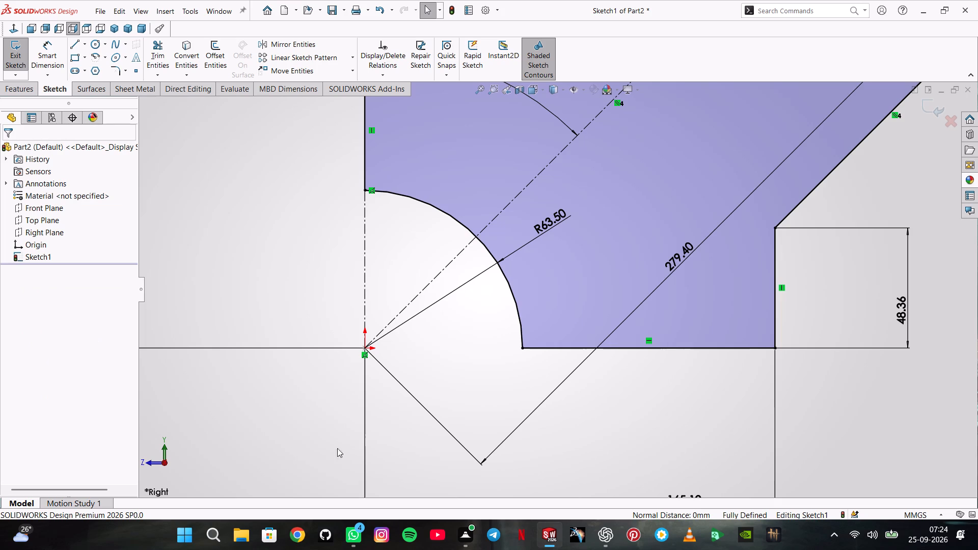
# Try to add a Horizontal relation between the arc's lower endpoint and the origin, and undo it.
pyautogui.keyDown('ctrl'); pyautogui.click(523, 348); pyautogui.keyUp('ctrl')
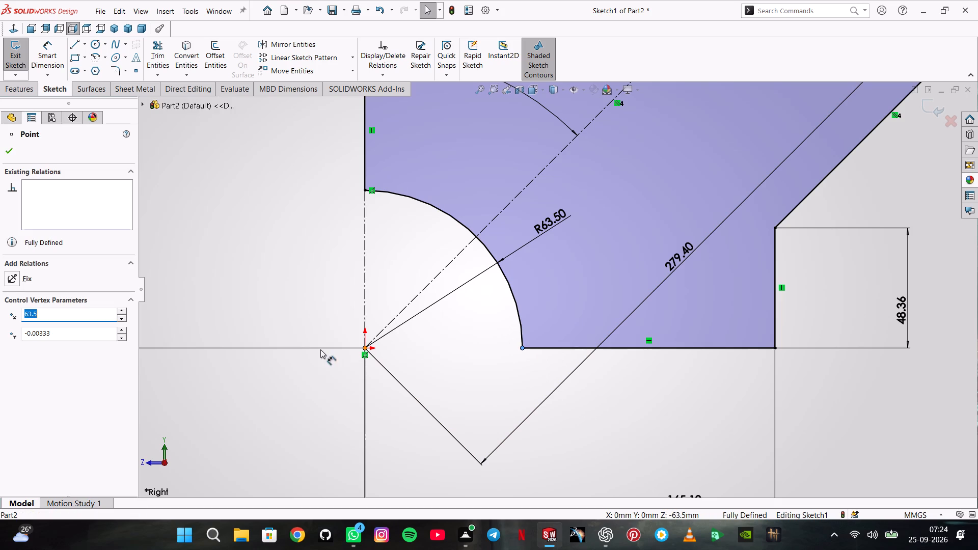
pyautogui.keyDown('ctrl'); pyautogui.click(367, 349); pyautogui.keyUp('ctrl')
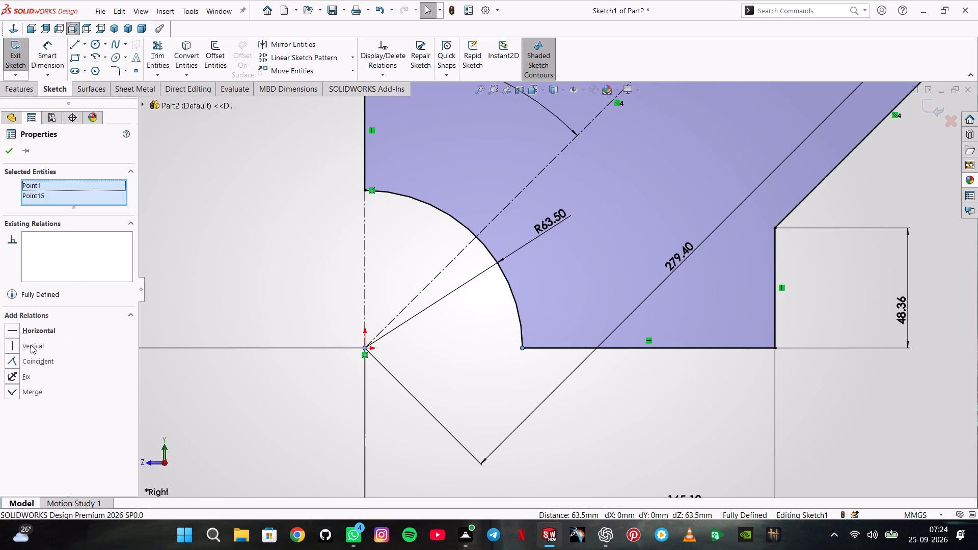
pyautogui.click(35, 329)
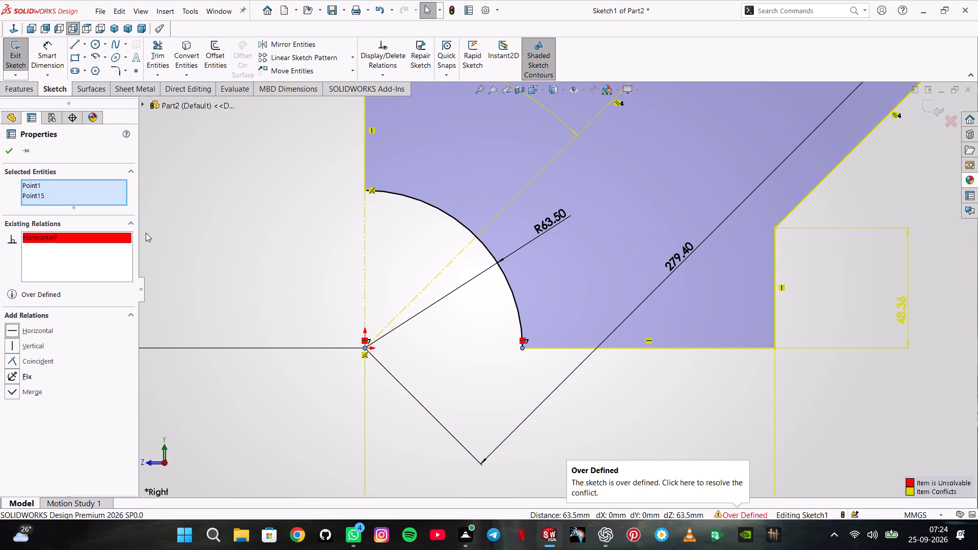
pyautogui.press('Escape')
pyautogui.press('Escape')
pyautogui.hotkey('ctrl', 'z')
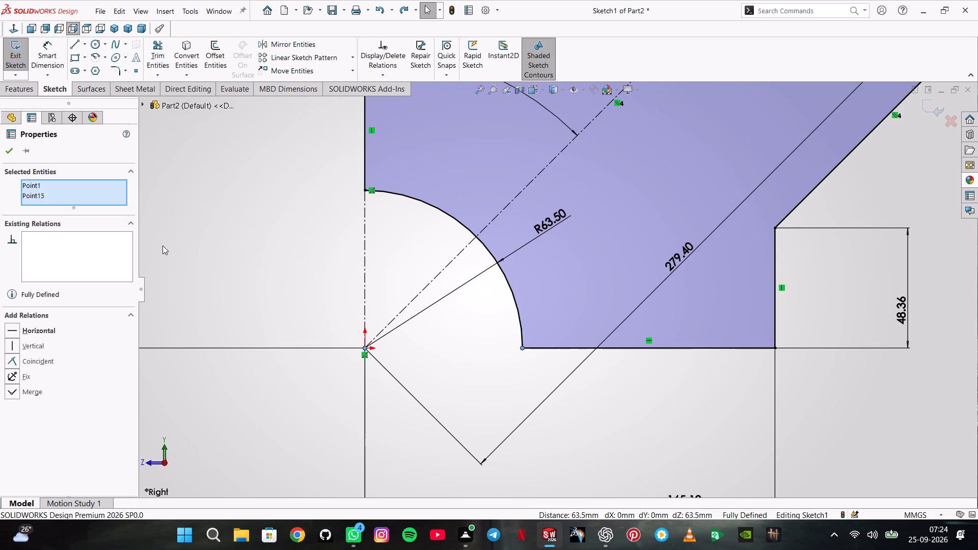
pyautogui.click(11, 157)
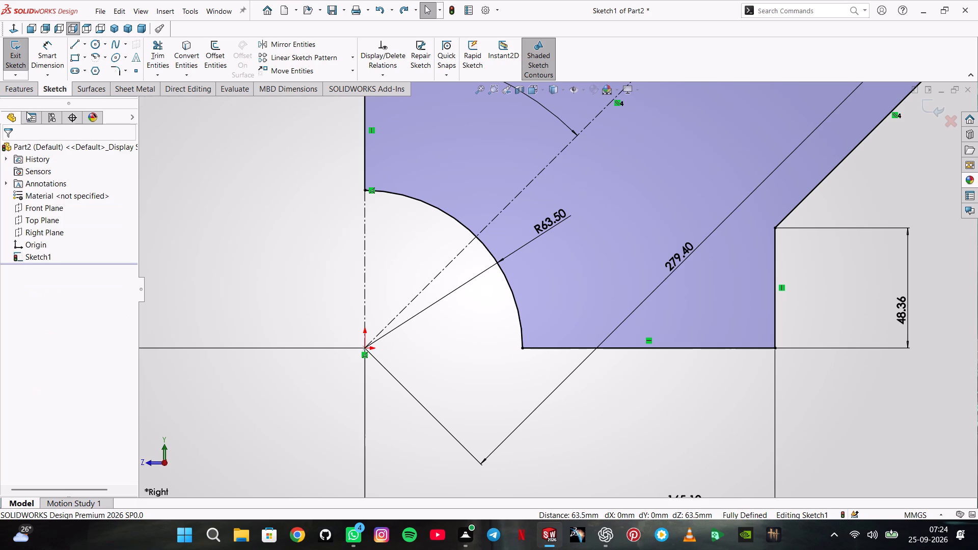
# Extrude the profile as a boss with a Mid Plane end condition and a depth of 482.6 mm.
pyautogui.click(26, 101)
pyautogui.click(28, 95)
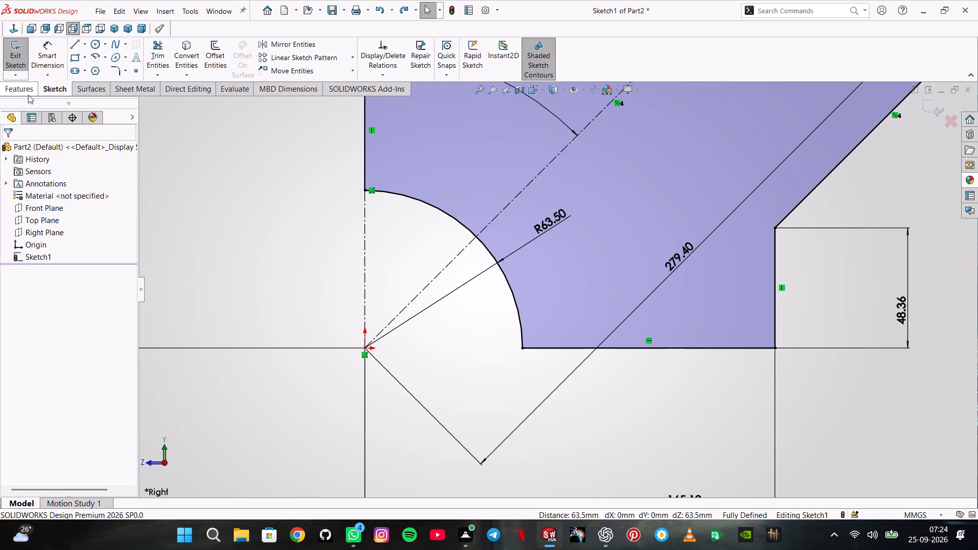
pyautogui.click(52, 48)
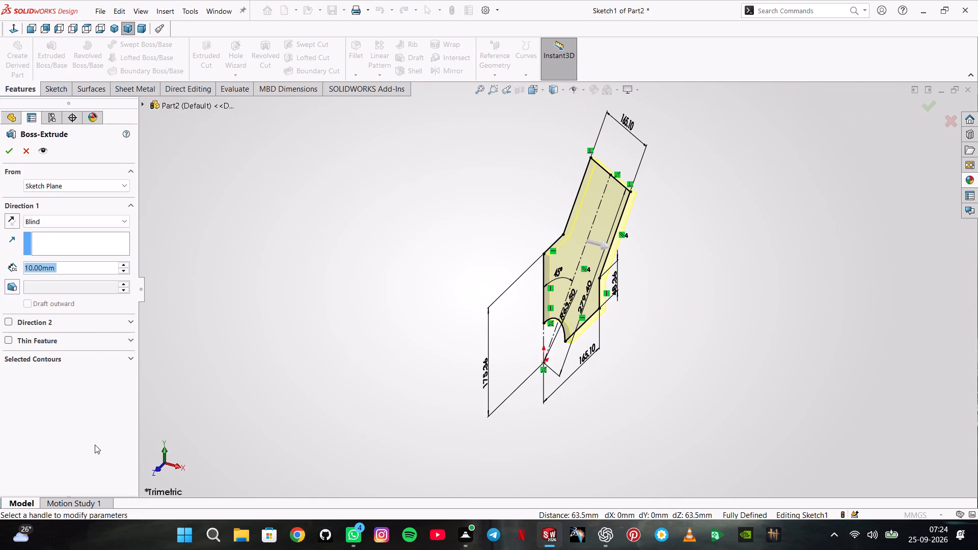
pyautogui.click(57, 217)
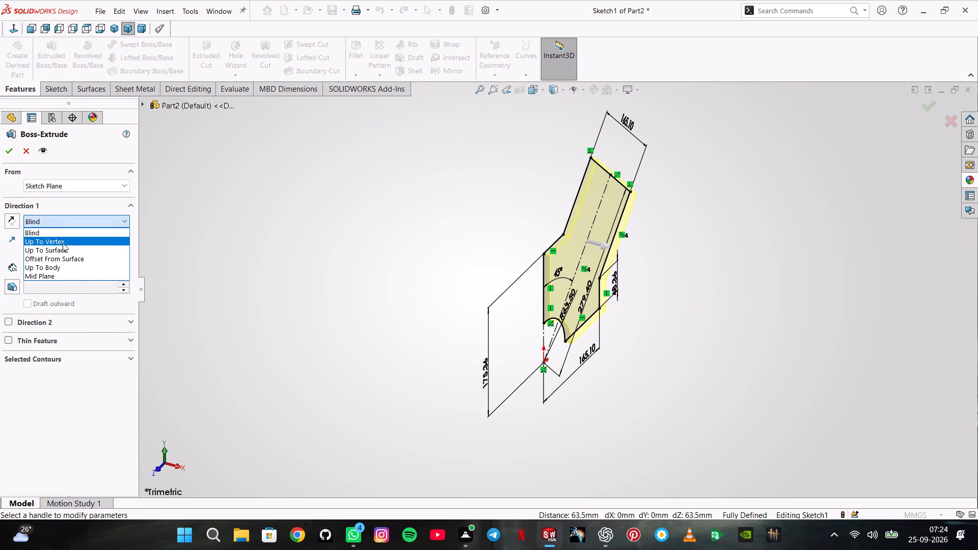
pyautogui.click(59, 273)
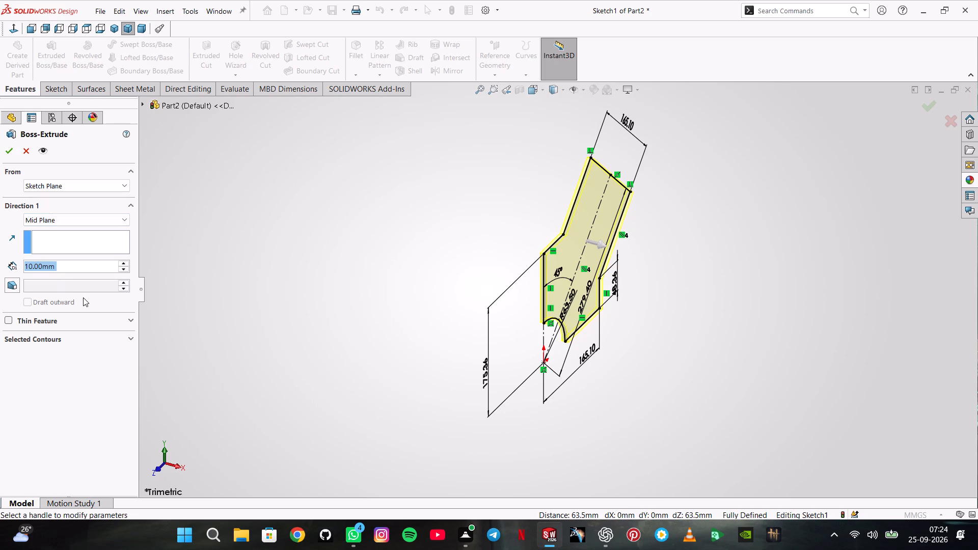
pyautogui.write('482.6')
pyautogui.press('Return')
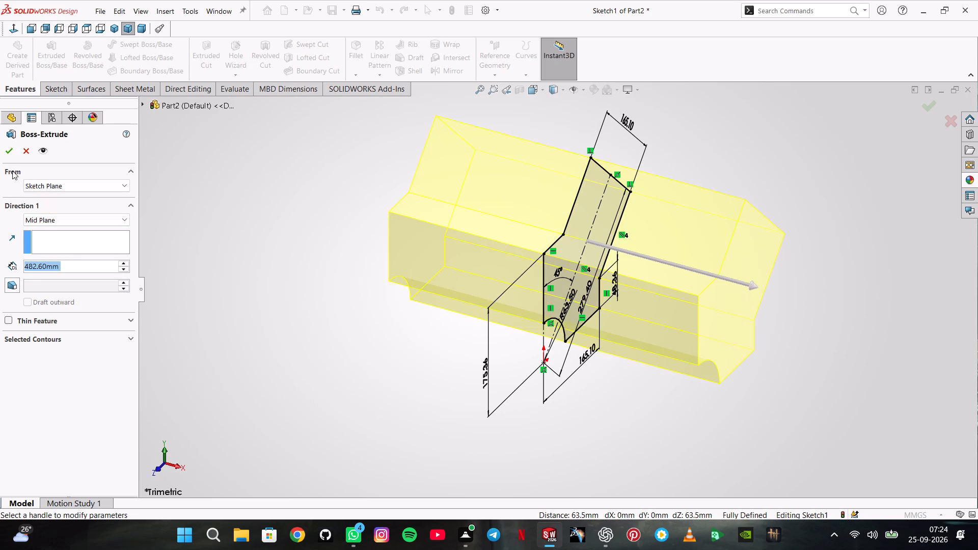
pyautogui.click(8, 157)
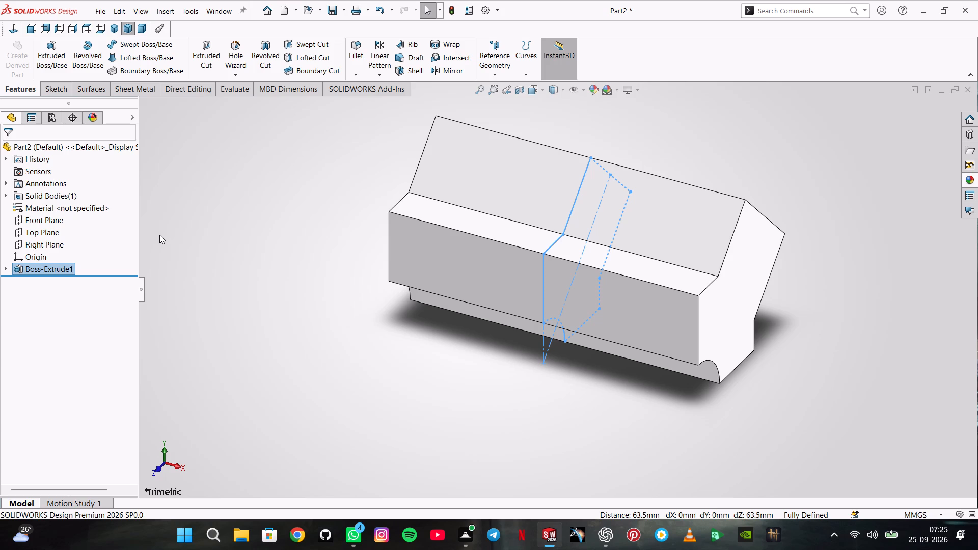
pyautogui.click(207, 229)
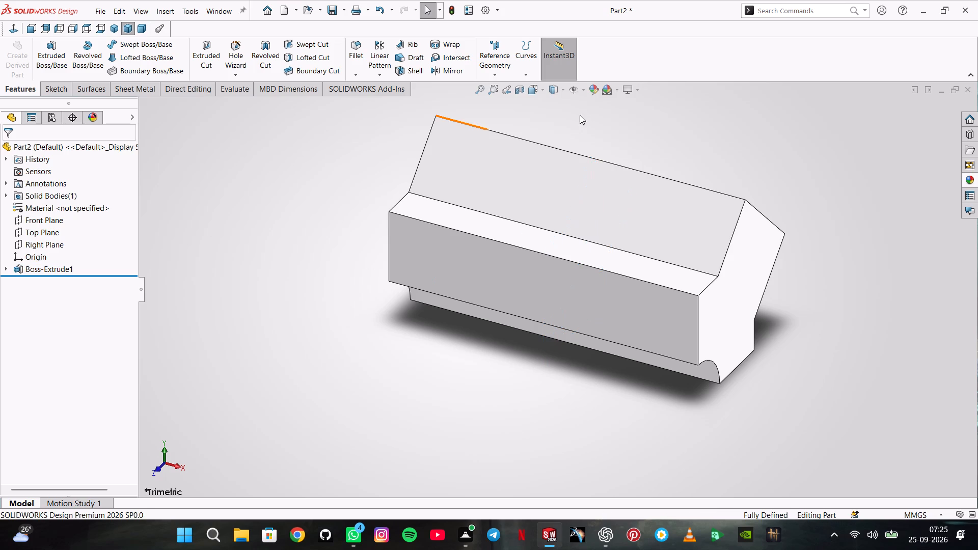
# Cycle the applied scene until the model's faces are shaded a darker grey.
pyautogui.click(613, 89)
pyautogui.click(613, 90)
pyautogui.click(613, 90)
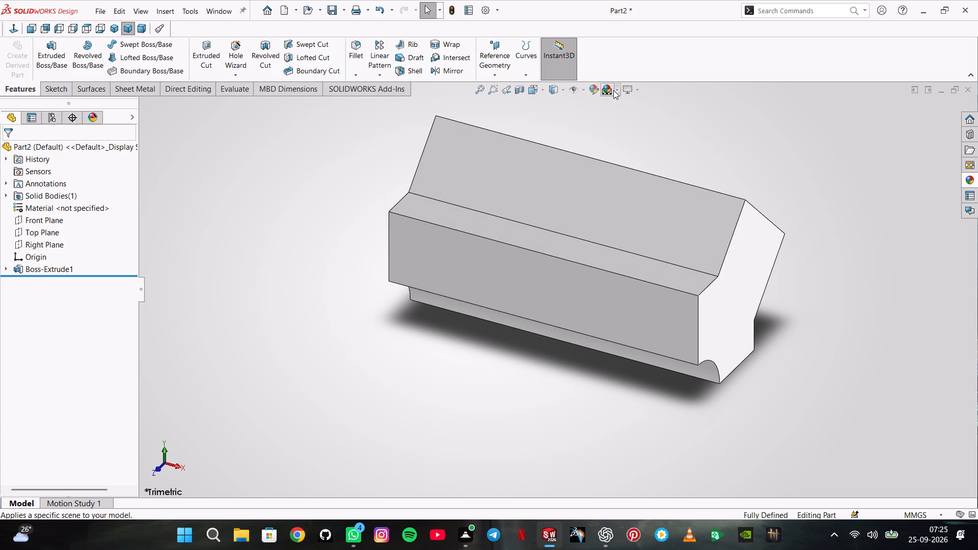
pyautogui.click(612, 91)
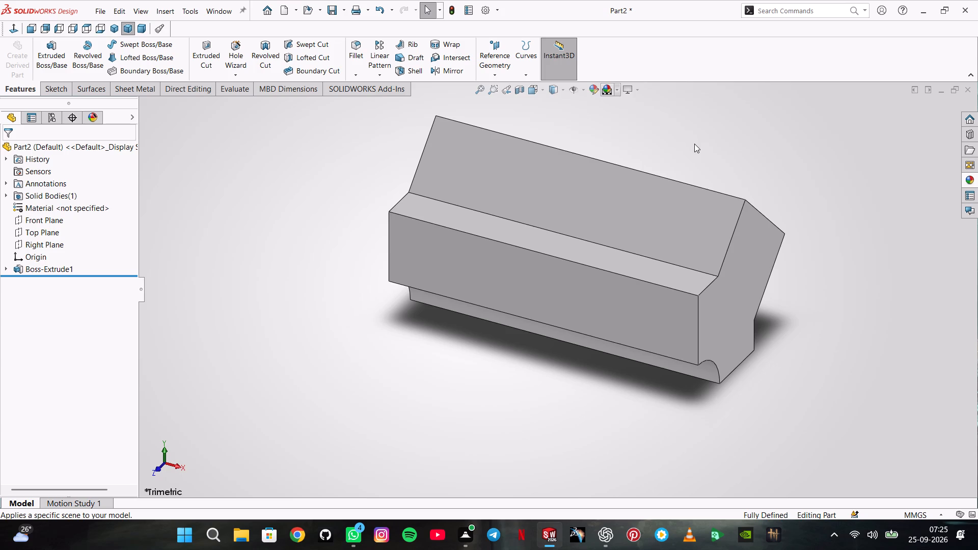
# Start a new sketch on the flat end face of the extruded body's angled arm.
pyautogui.moveTo(694, 157); pyautogui.dragTo(670, 225, button='middle')
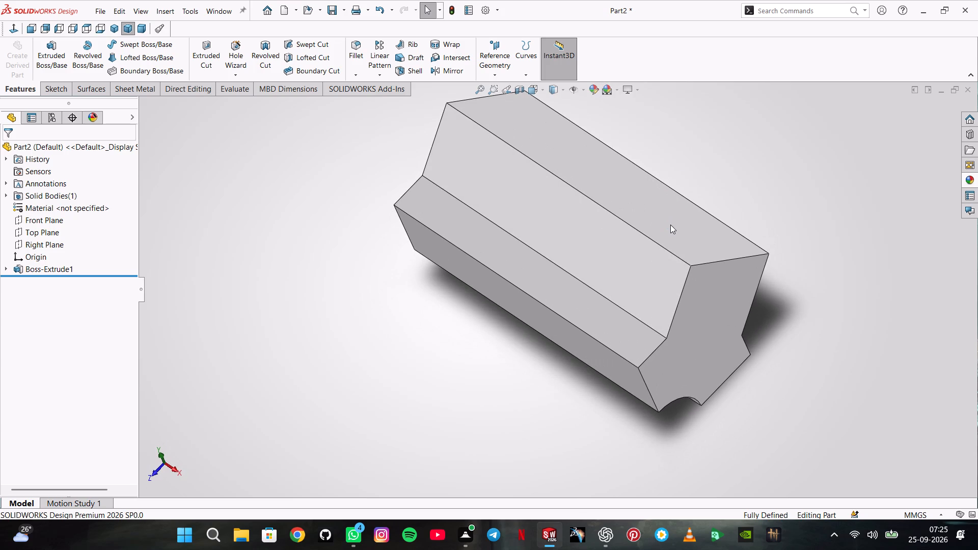
pyautogui.scroll(1, 670, 225)
pyautogui.moveTo(670, 225); pyautogui.dragTo(605, 261, button='middle')
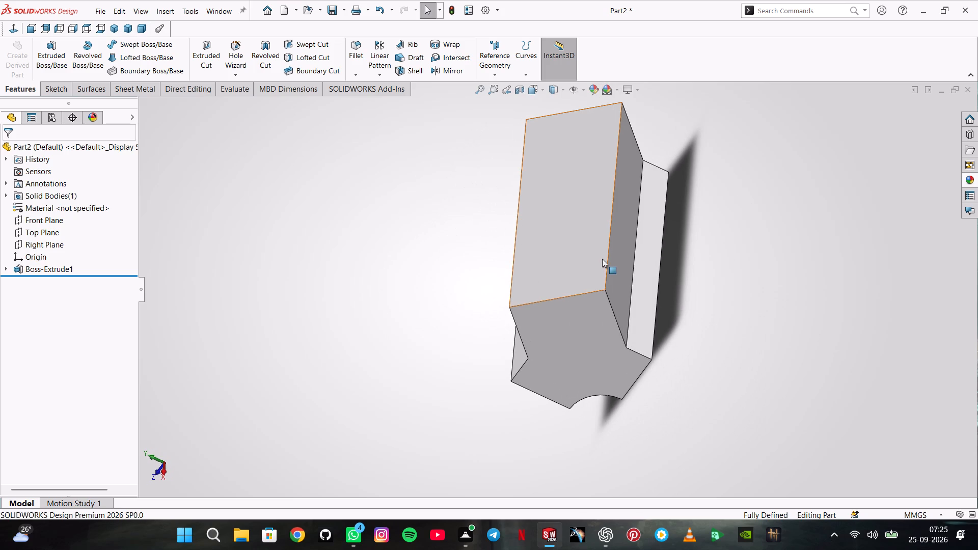
pyautogui.click(599, 250)
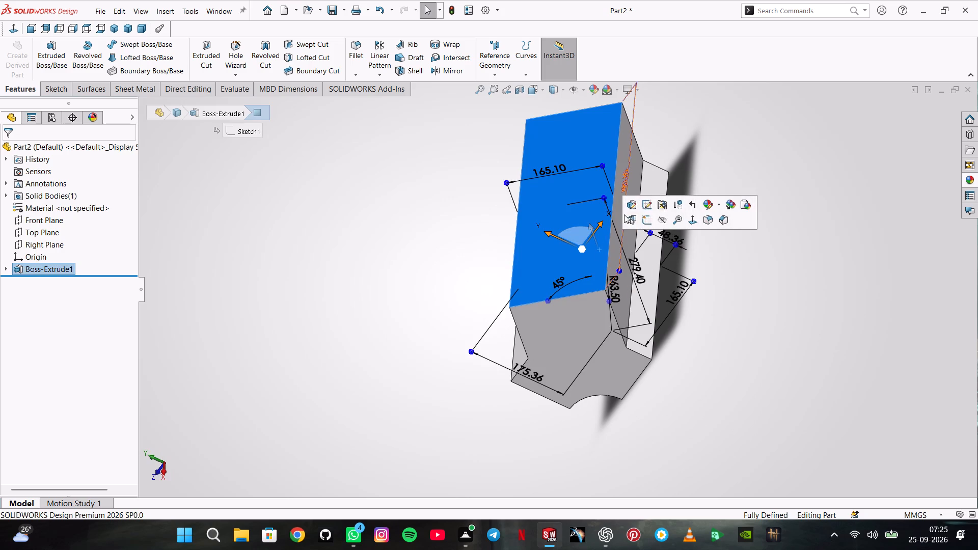
pyautogui.click(643, 216)
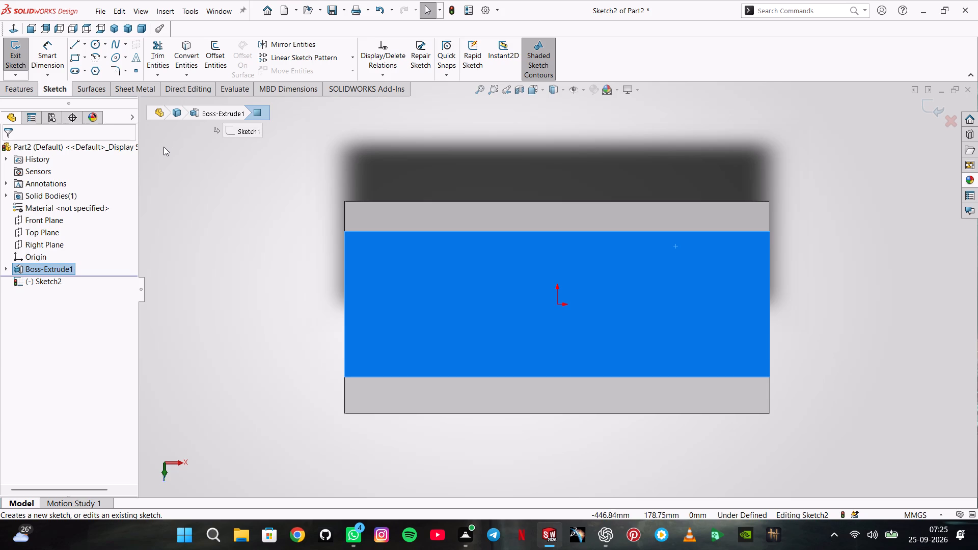
# Draw a horizontal centerline about 213 mm long passing through the origin on the arm's end face.
pyautogui.click(42, 61)
pyautogui.click(81, 44)
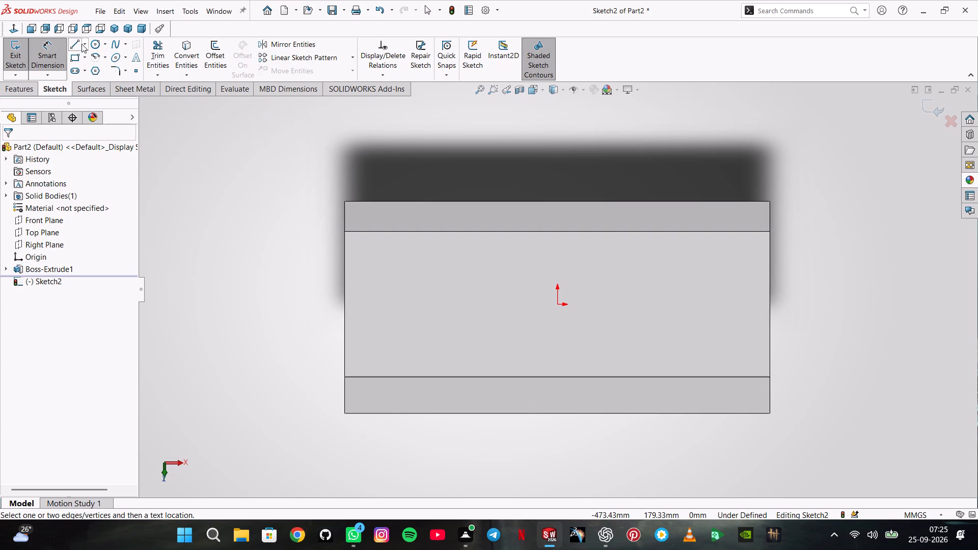
pyautogui.click(85, 71)
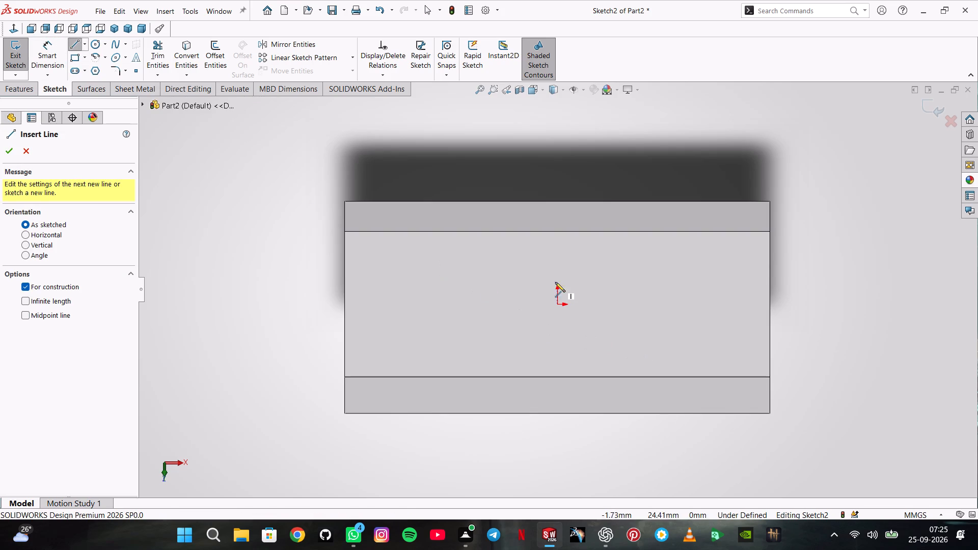
pyautogui.click(475, 305)
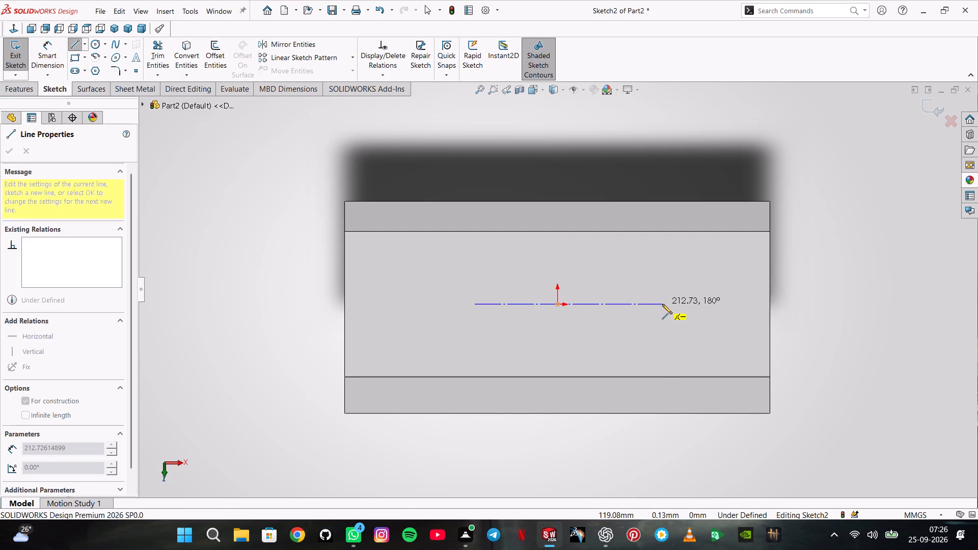
pyautogui.click(662, 304)
pyautogui.doubleClick(723, 272)
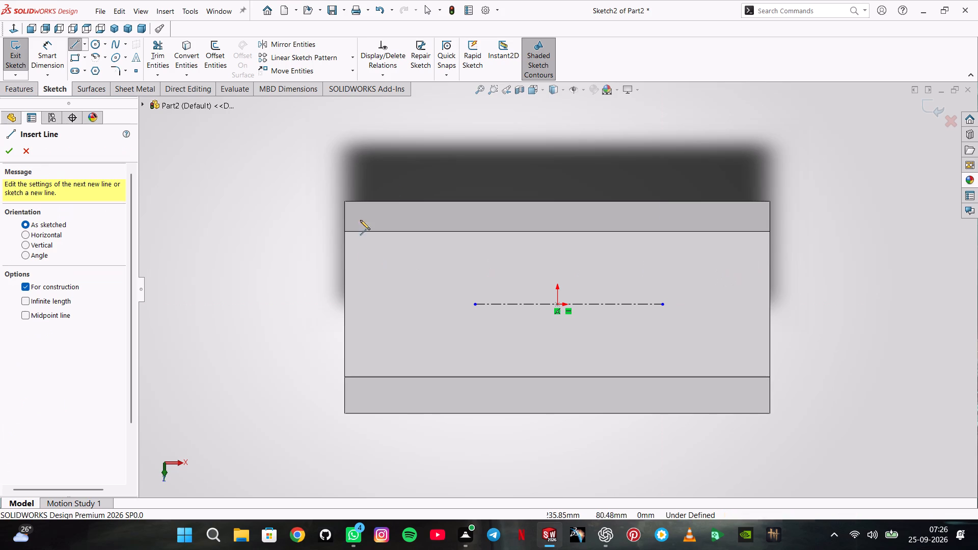
# Dimension the centerline's length to 292.1 mm.
pyautogui.click(49, 46)
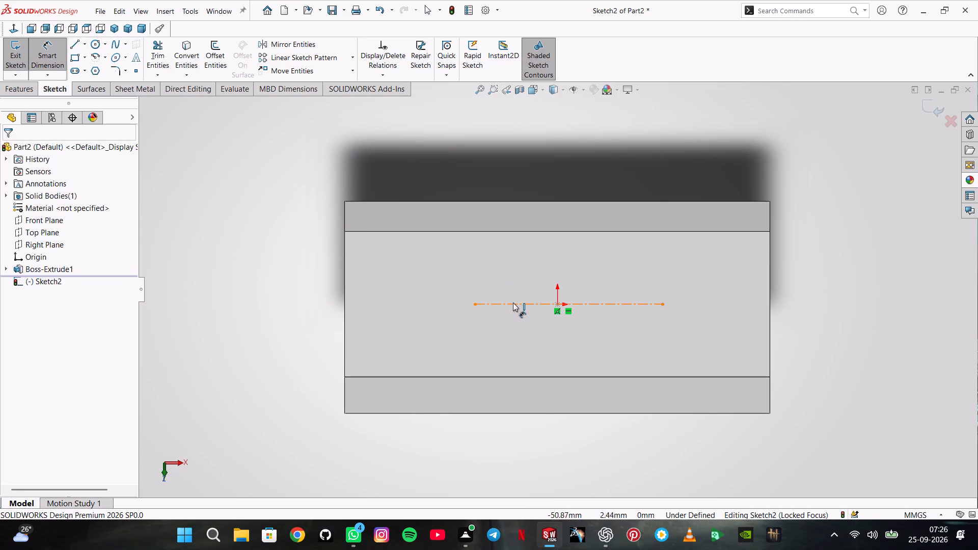
pyautogui.click(514, 304)
pyautogui.click(532, 158)
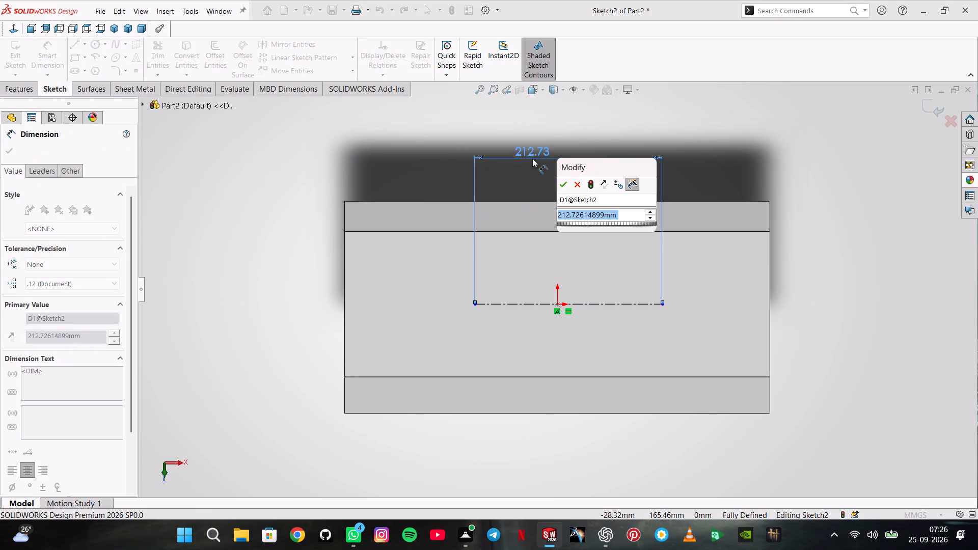
pyautogui.write('292.')
pyautogui.press('1')
pyautogui.press('Return')
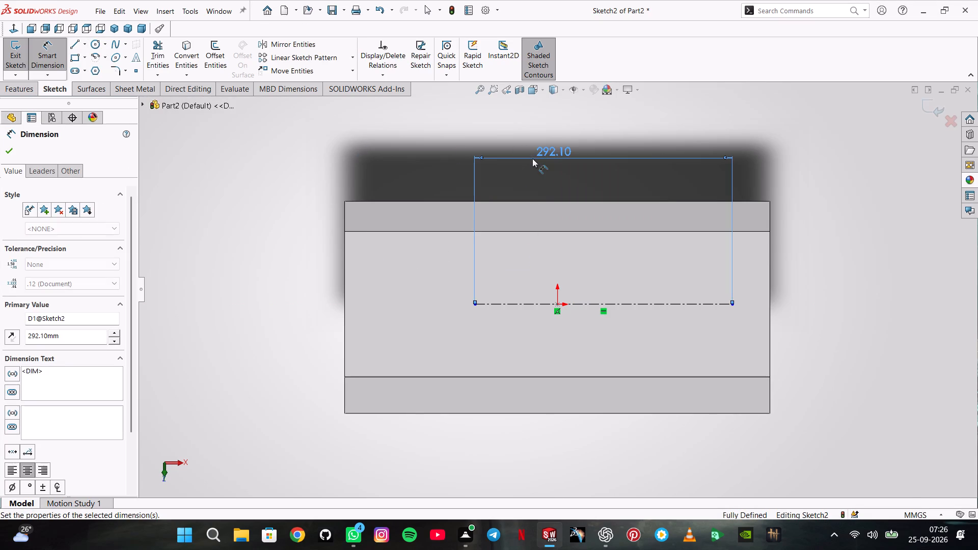
pyautogui.press('Escape')
# Add a Midpoint relation between the centerline and the origin so the line is centred on it.
pyautogui.click(596, 300)
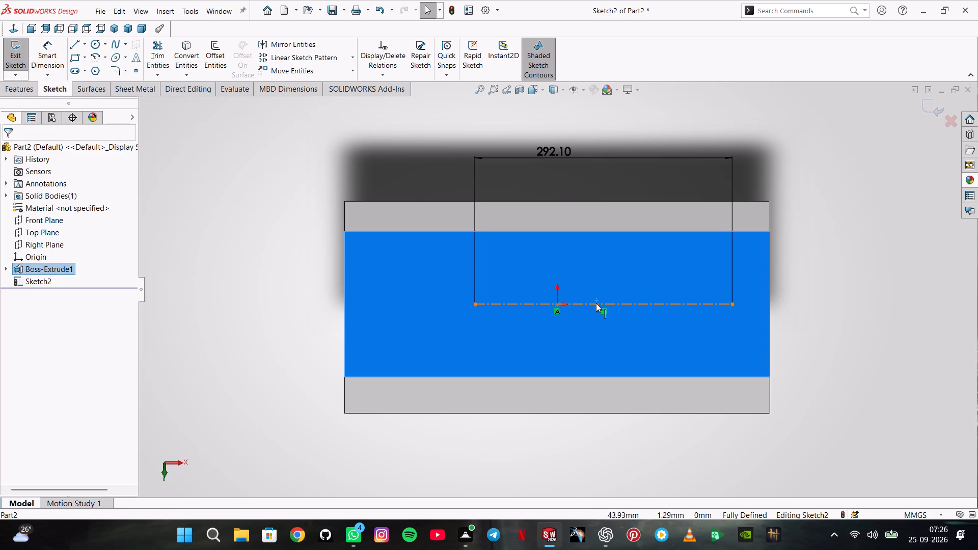
pyautogui.press('Escape')
pyautogui.click(597, 302)
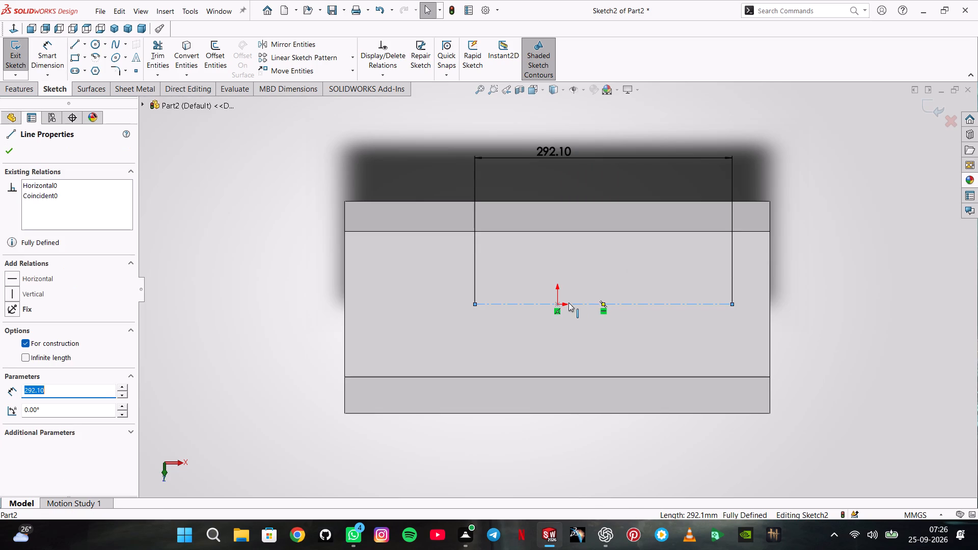
pyautogui.keyDown('ctrl'); pyautogui.click(558, 302); pyautogui.keyUp('ctrl')
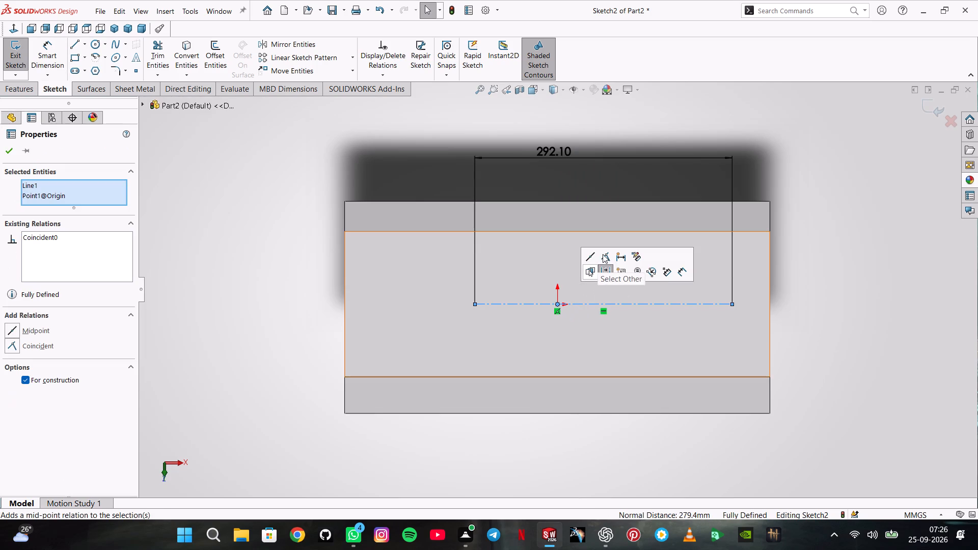
pyautogui.click(595, 257)
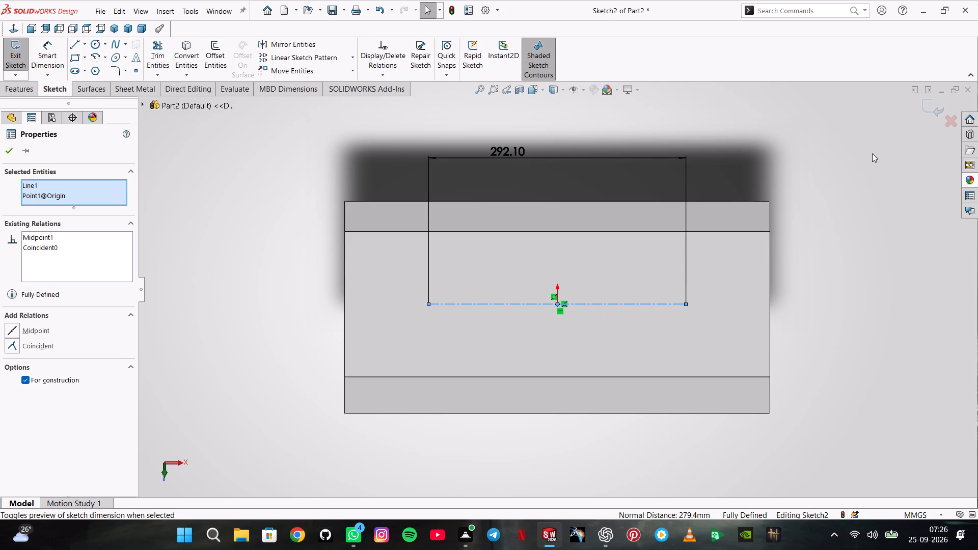
pyautogui.click(870, 148)
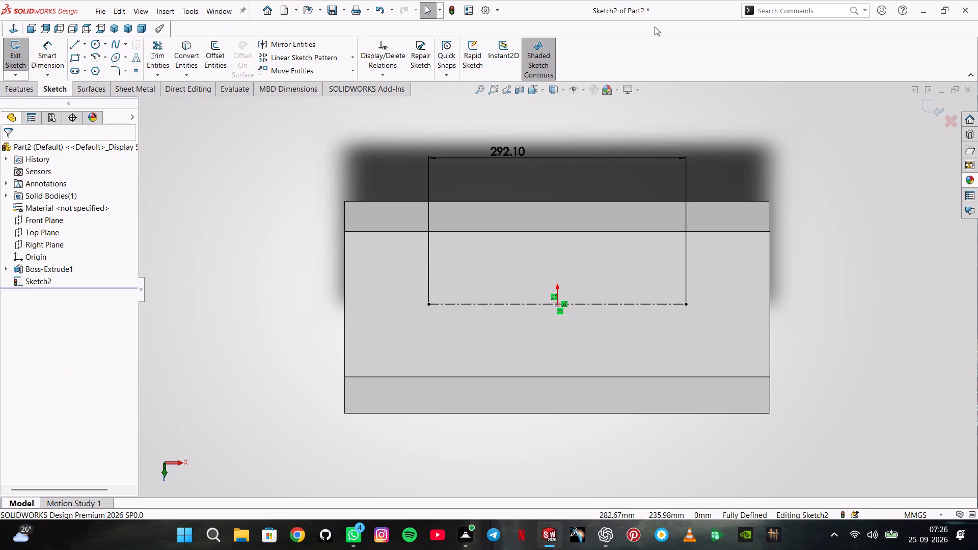
# Draw three circles centred on the origin and both centerline endpoints, with radii of about 47, 59 and 61 mm.
pyautogui.click(94, 40)
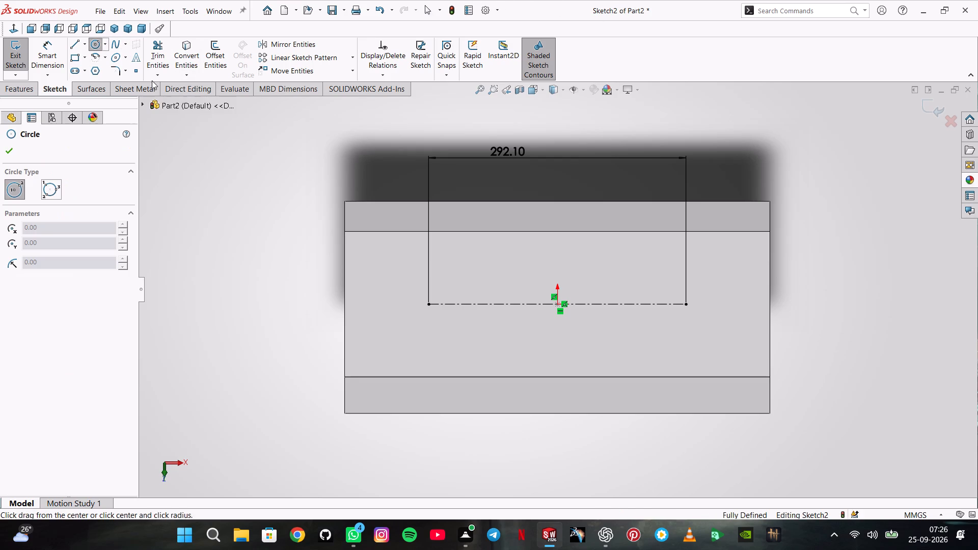
pyautogui.click(557, 305)
pyautogui.click(567, 344)
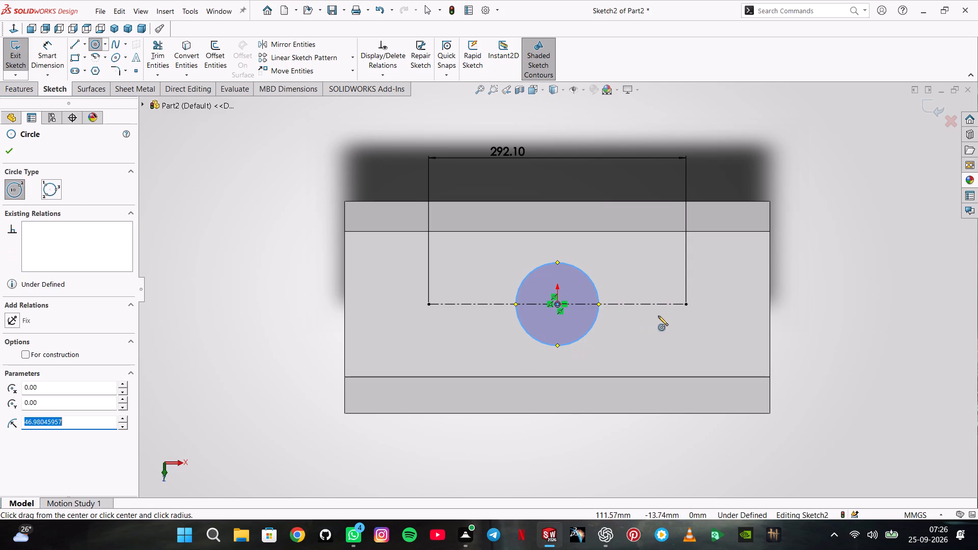
pyautogui.moveTo(685, 306); pyautogui.dragTo(693, 356)
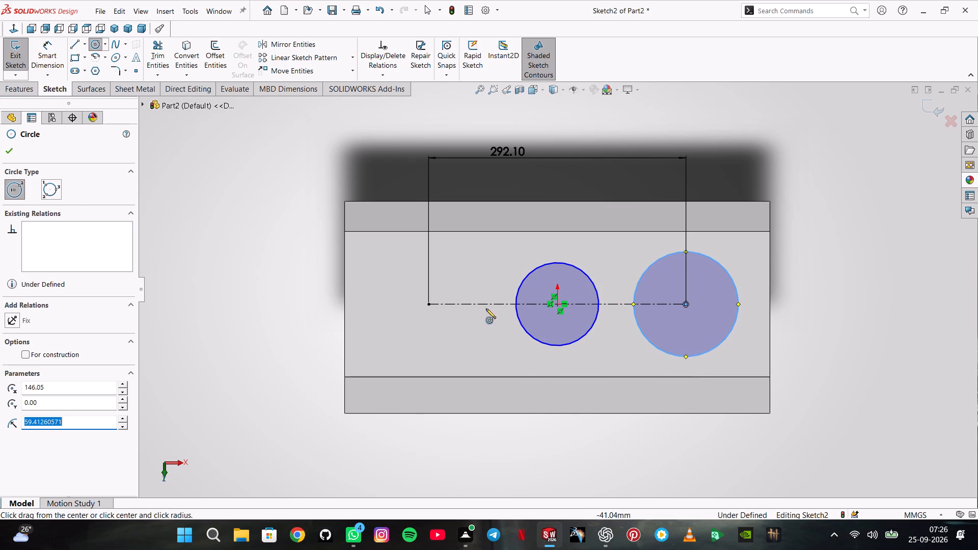
pyautogui.moveTo(429, 303); pyautogui.dragTo(465, 347)
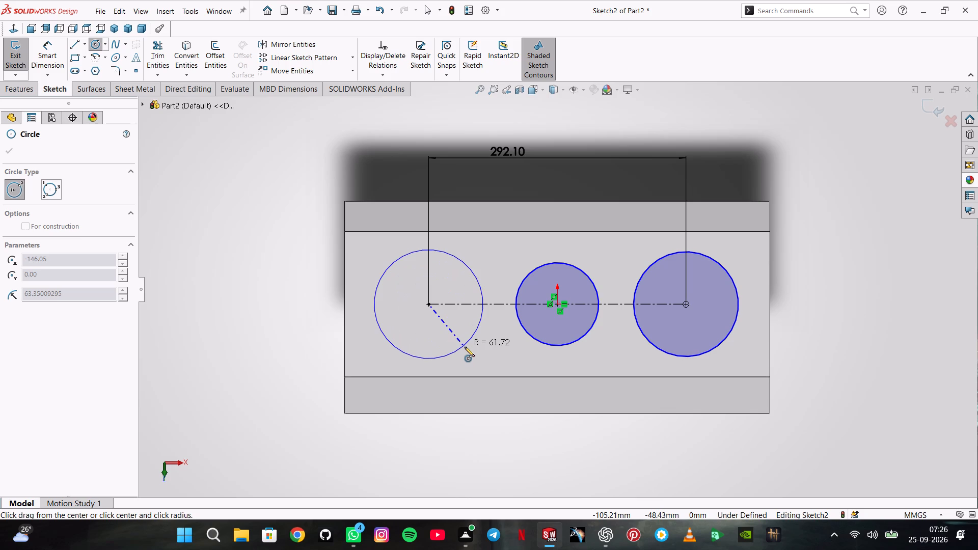
pyautogui.moveTo(465, 347); pyautogui.dragTo(465, 344)
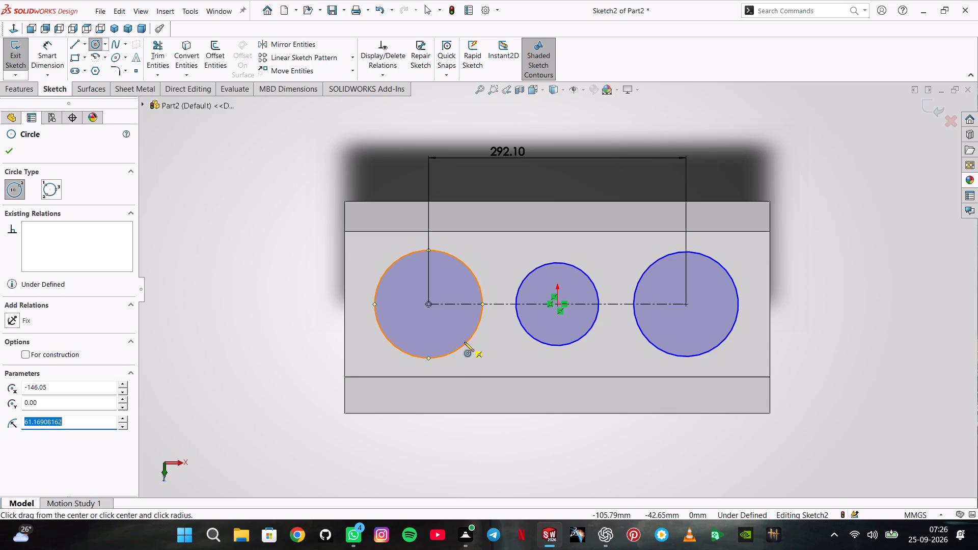
# Add an Equal relation between the three circles on the arm's end face.
pyautogui.click(38, 56)
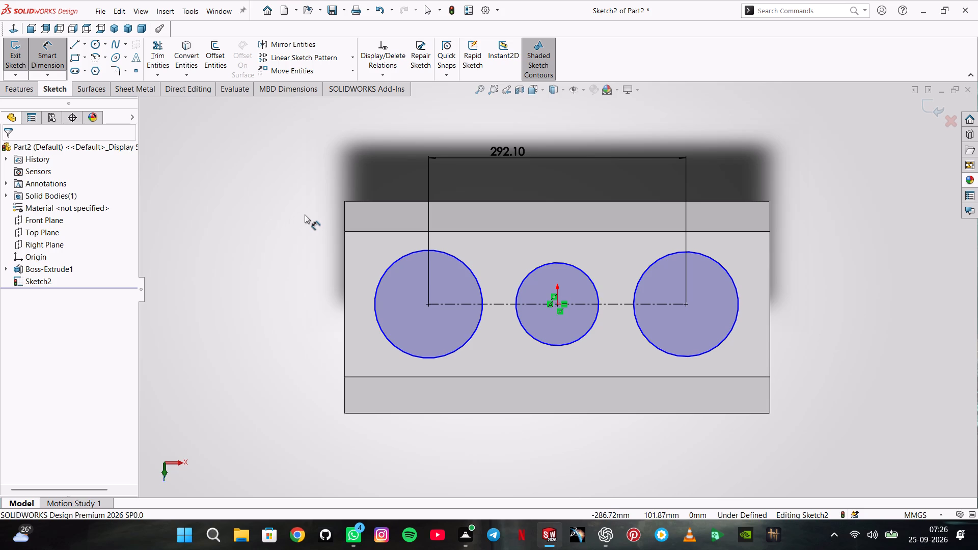
pyautogui.press('Escape')
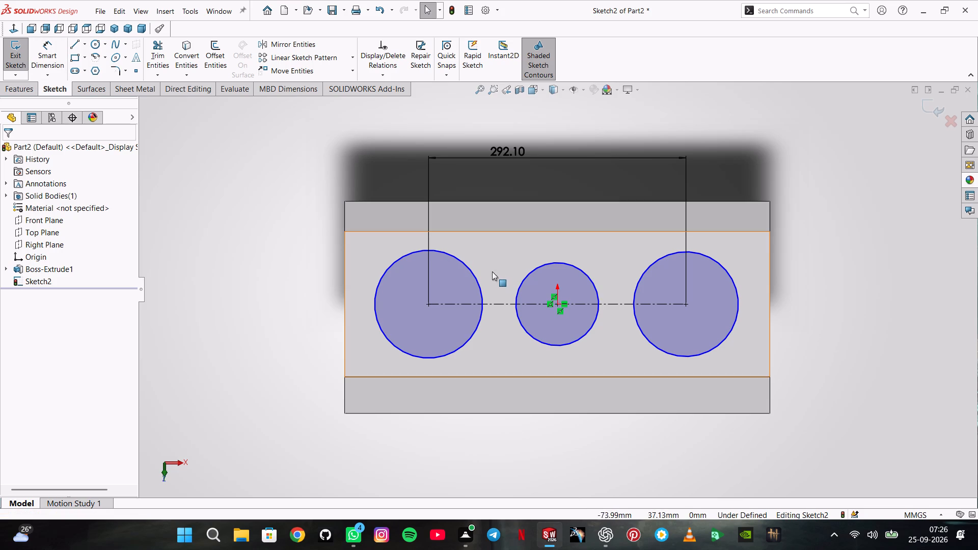
pyautogui.keyDown('ctrl'); pyautogui.click(460, 284); pyautogui.keyUp('ctrl')
pyautogui.keyDown('ctrl'); pyautogui.click(536, 281); pyautogui.keyUp('ctrl')
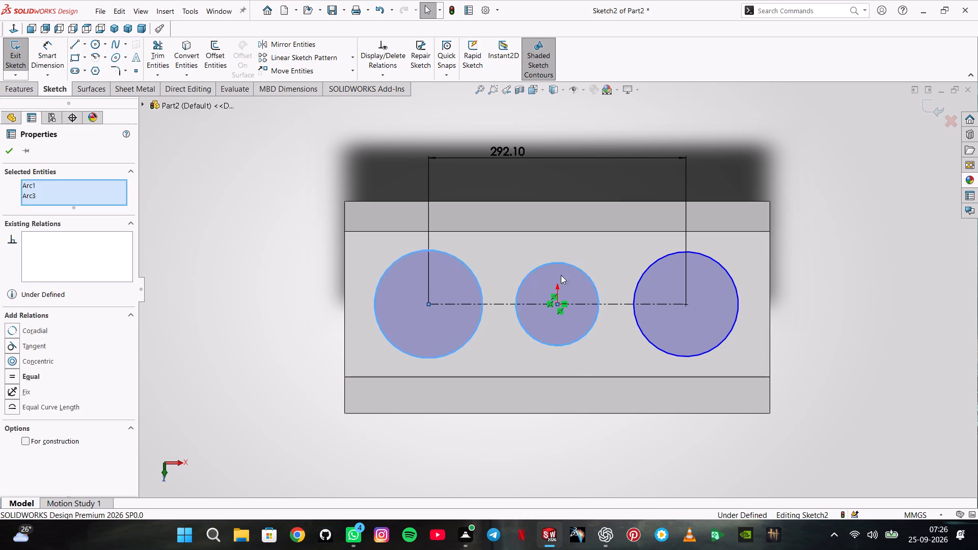
pyautogui.keyDown('ctrl'); pyautogui.click(662, 267); pyautogui.keyUp('ctrl')
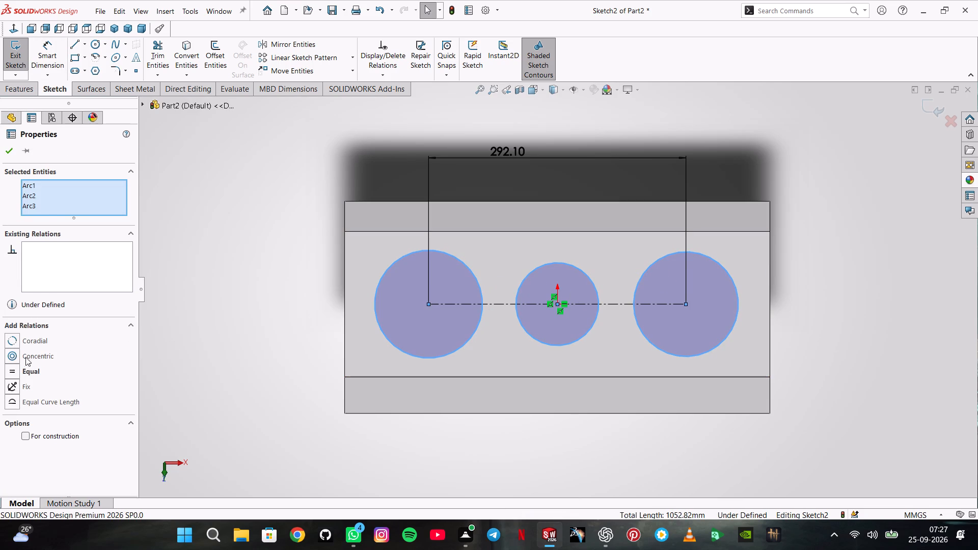
pyautogui.click(32, 366)
pyautogui.click(5, 153)
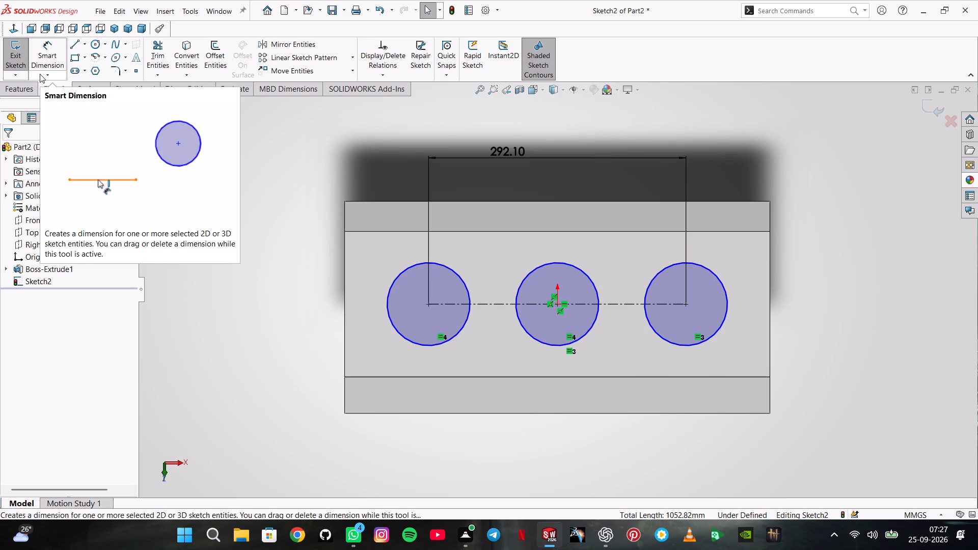
# Dimension the diameter of the circle at the centerline's negative X end to 127 mm.
pyautogui.click(58, 51)
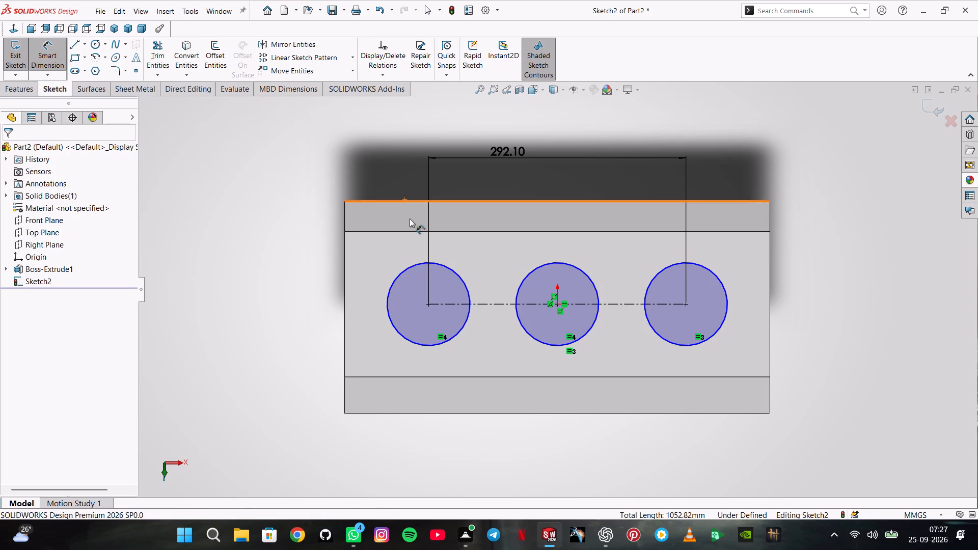
pyautogui.click(460, 277)
pyautogui.click(480, 267)
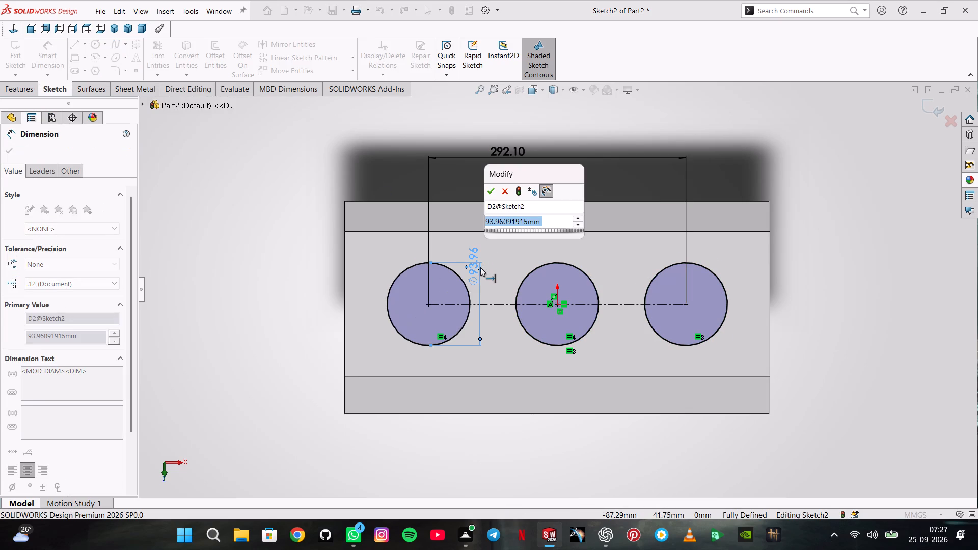
pyautogui.write('127')
pyautogui.press('Return')
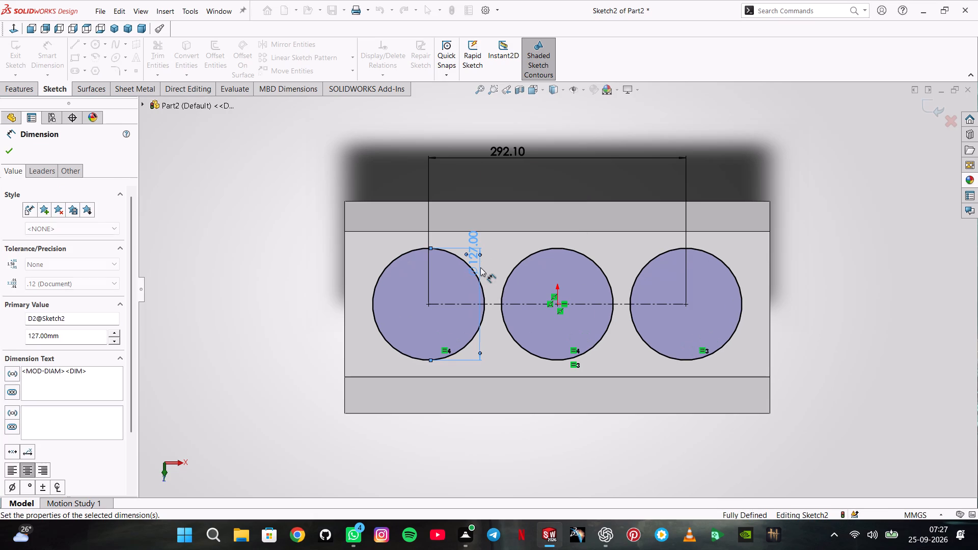
pyautogui.click(7, 155)
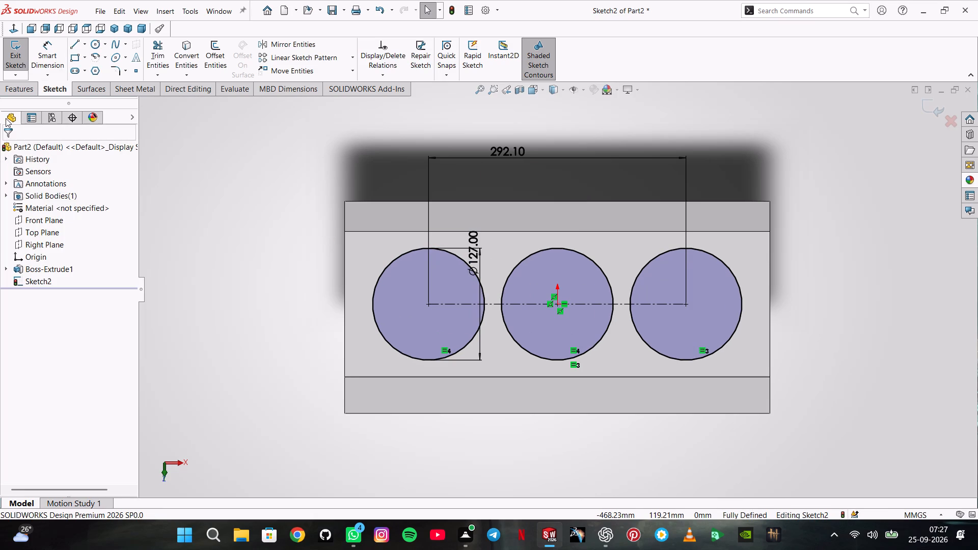
# Cut-extrude the three circles with the Through All end condition.
pyautogui.click(22, 92)
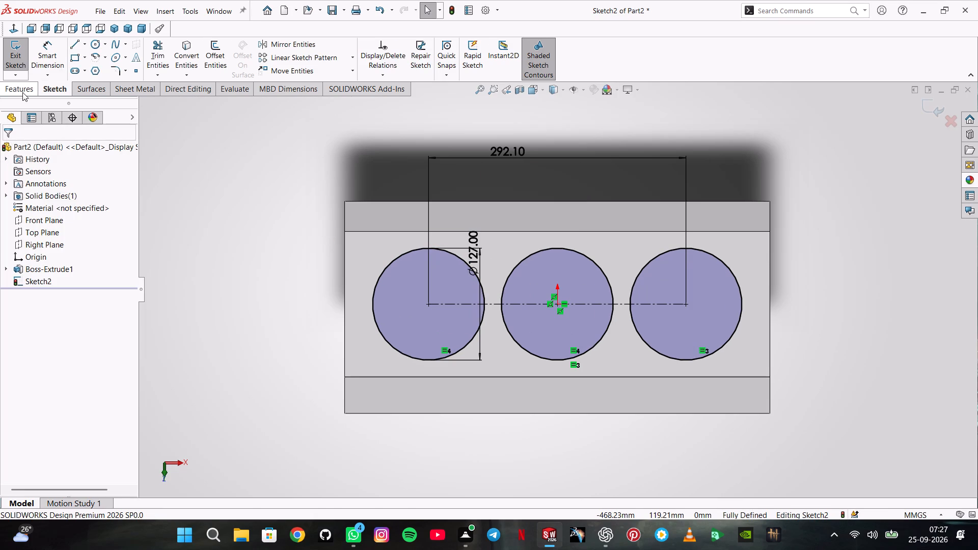
pyautogui.click(200, 58)
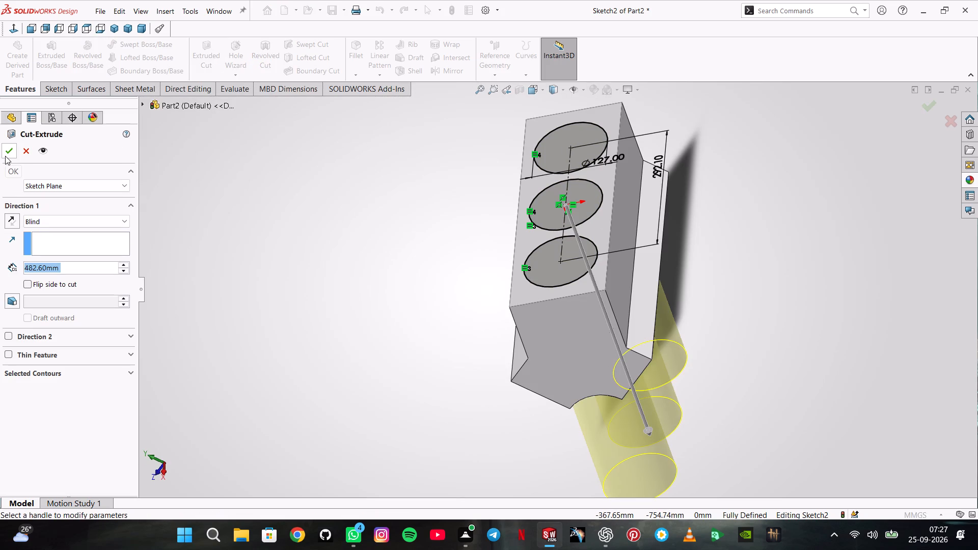
pyautogui.click(50, 215)
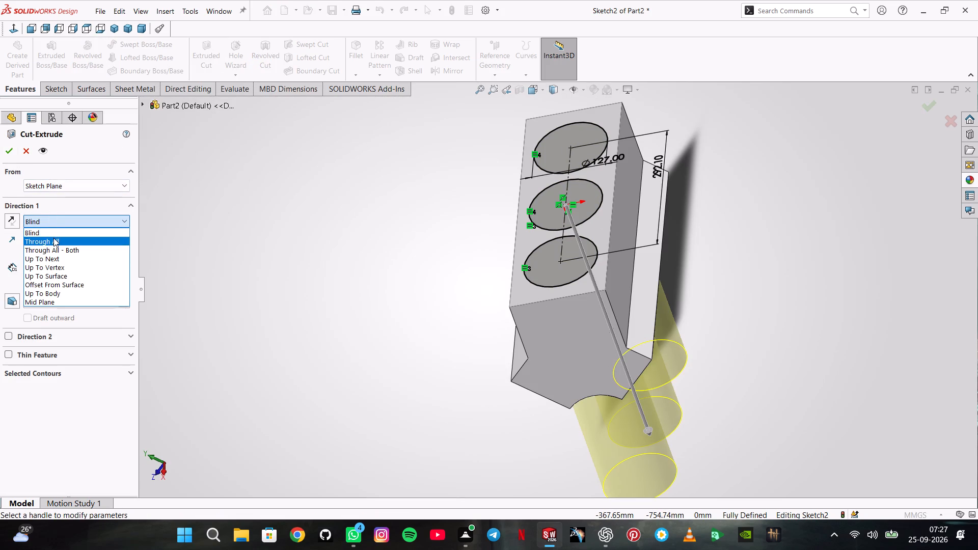
pyautogui.click(54, 238)
pyautogui.click(5, 150)
pyautogui.click(334, 237)
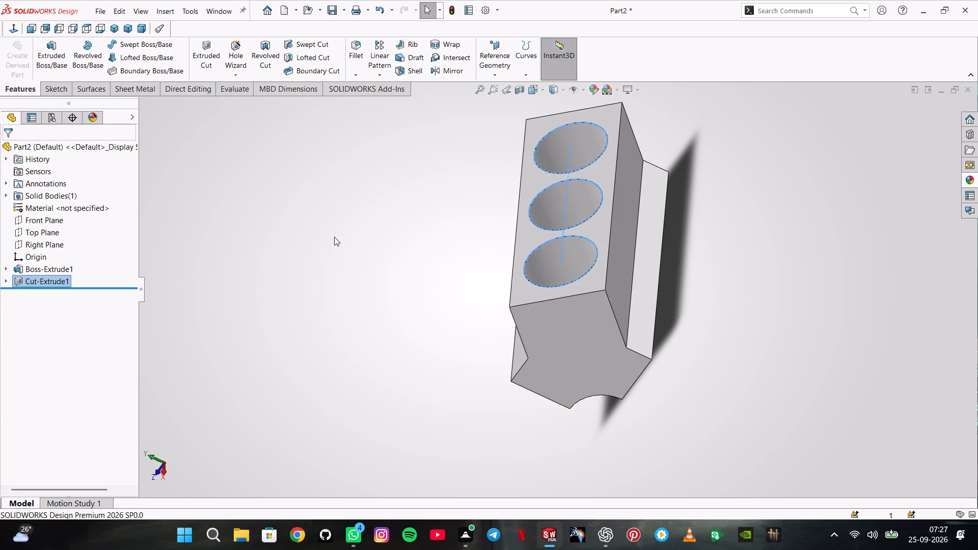
# Start a new sketch on the angled arm's end face containing the three holes.
pyautogui.moveTo(407, 255); pyautogui.dragTo(567, 229, button='middle')
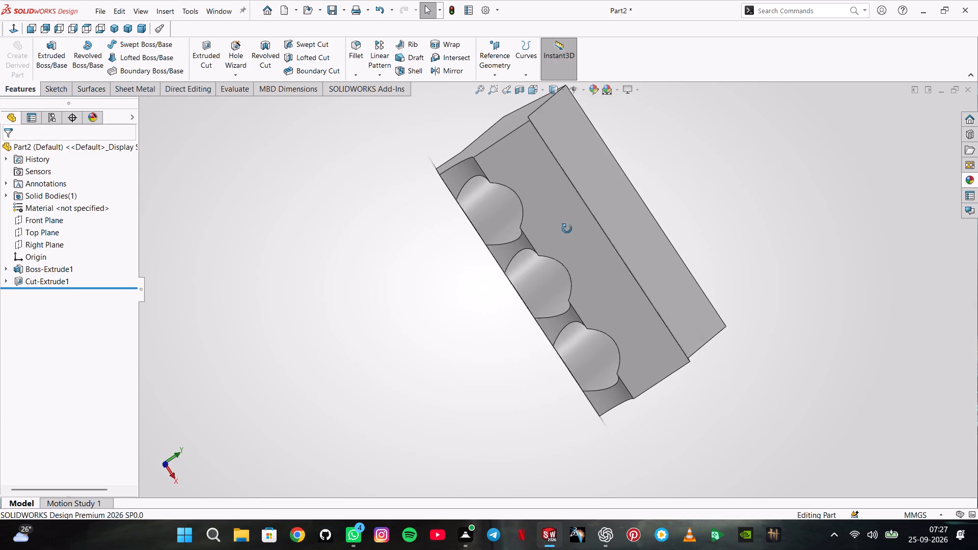
pyautogui.moveTo(567, 229); pyautogui.dragTo(427, 273, button='middle')
pyautogui.scroll(1, 427, 273)
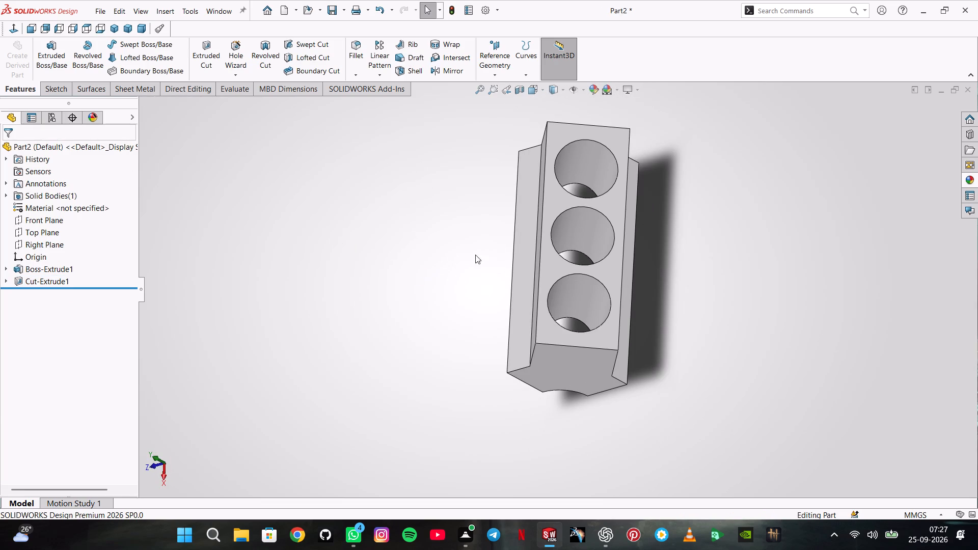
pyautogui.click(548, 258)
pyautogui.click(597, 233)
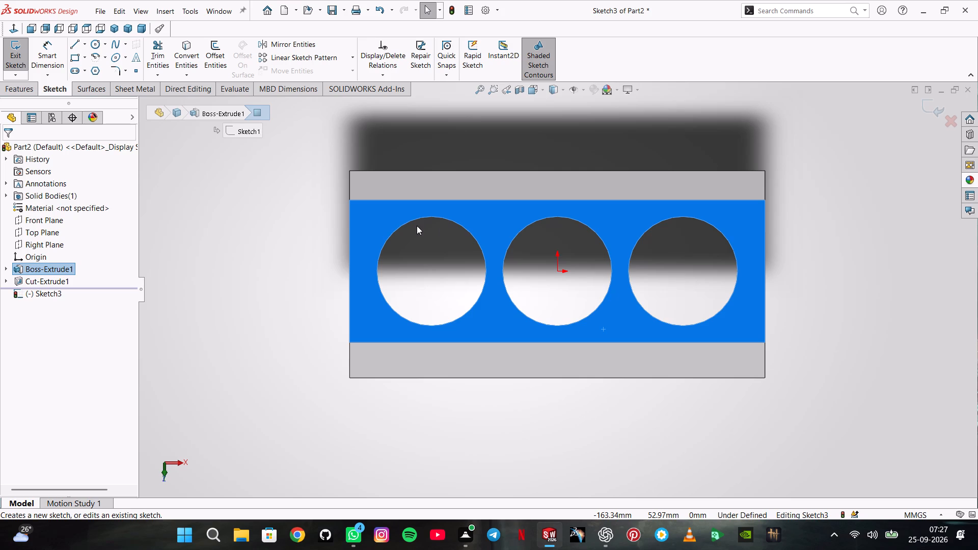
# Draw circles concentric with the negative X end hole and the middle hole, with radii of about 73 and 71 mm.
pyautogui.click(96, 44)
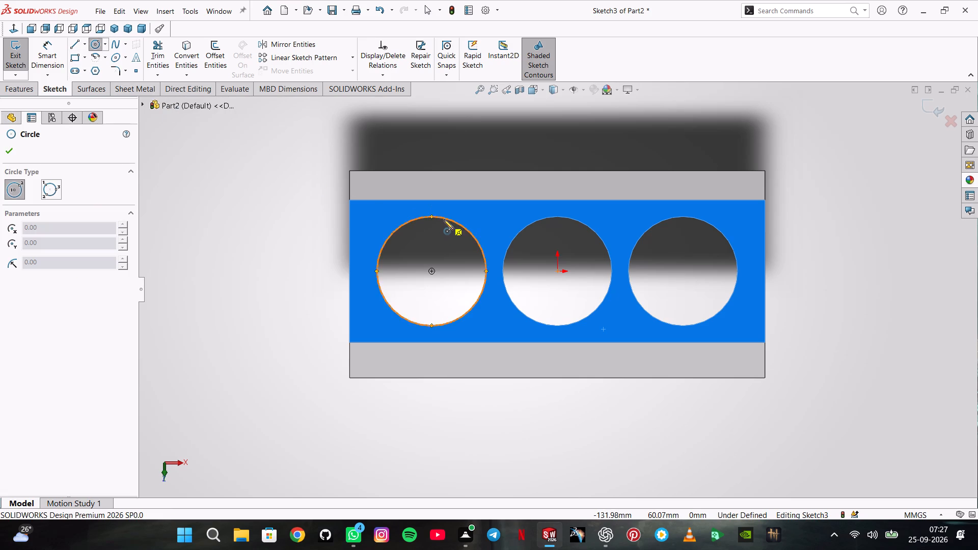
pyautogui.click(430, 269)
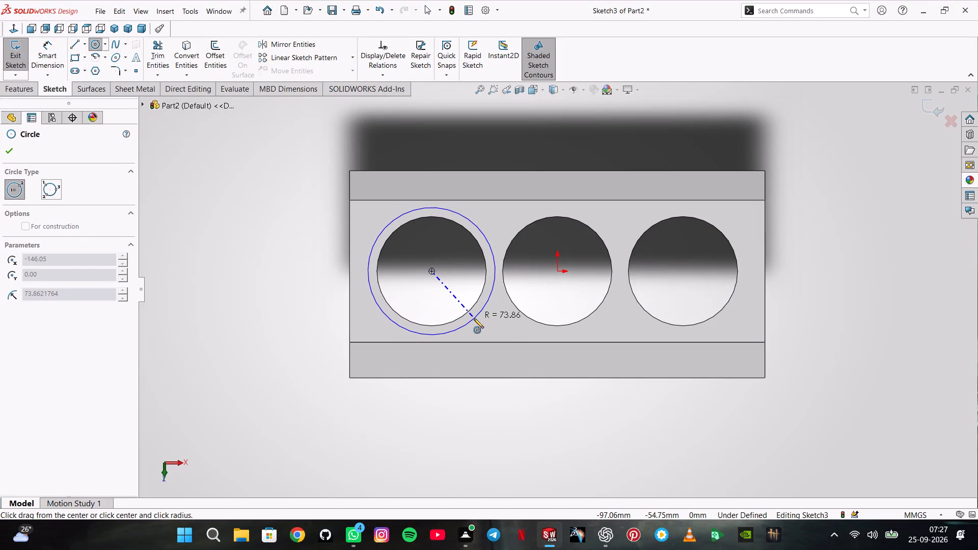
pyautogui.click(474, 318)
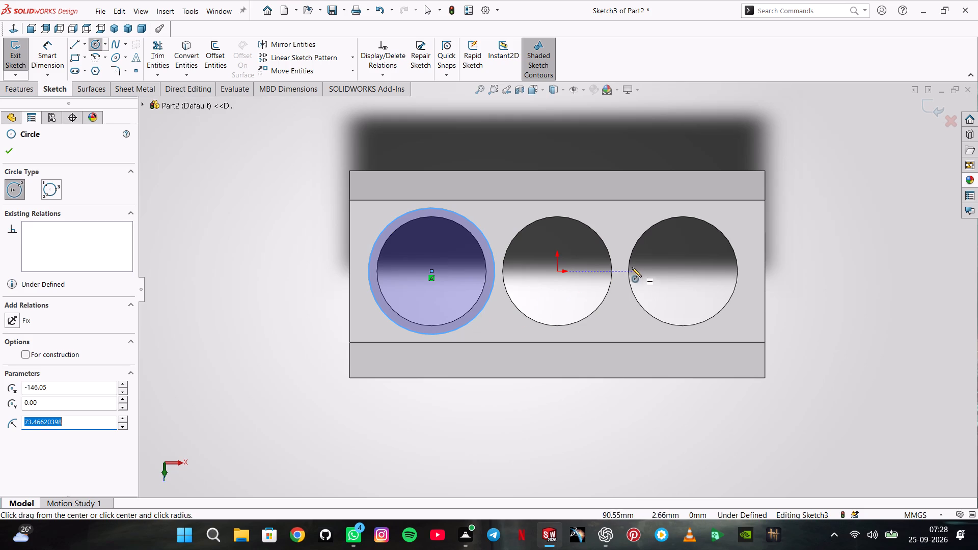
pyautogui.click(557, 271)
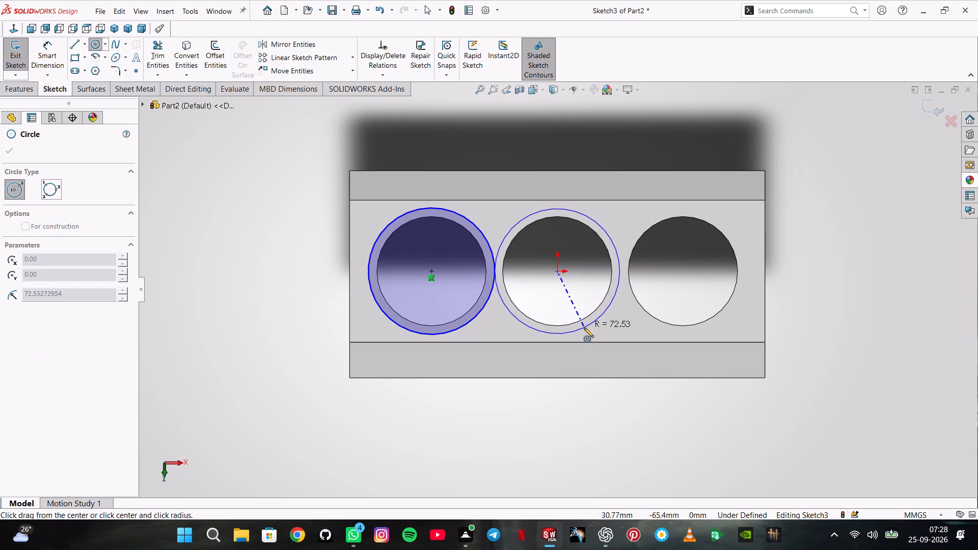
pyautogui.click(583, 327)
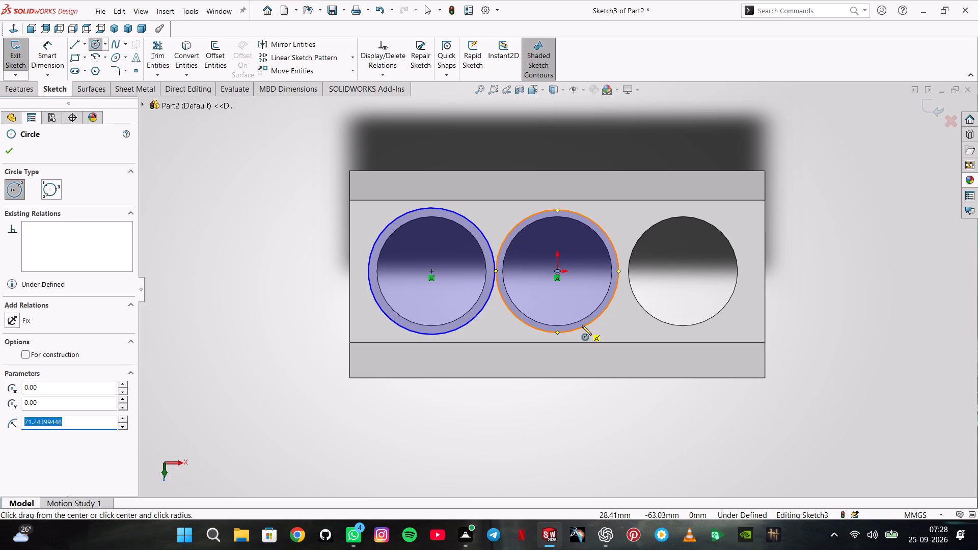
# Draw a circle of about 86 mm radius concentric with the negative X end hole and convert it to construction geometry.
pyautogui.click(433, 271)
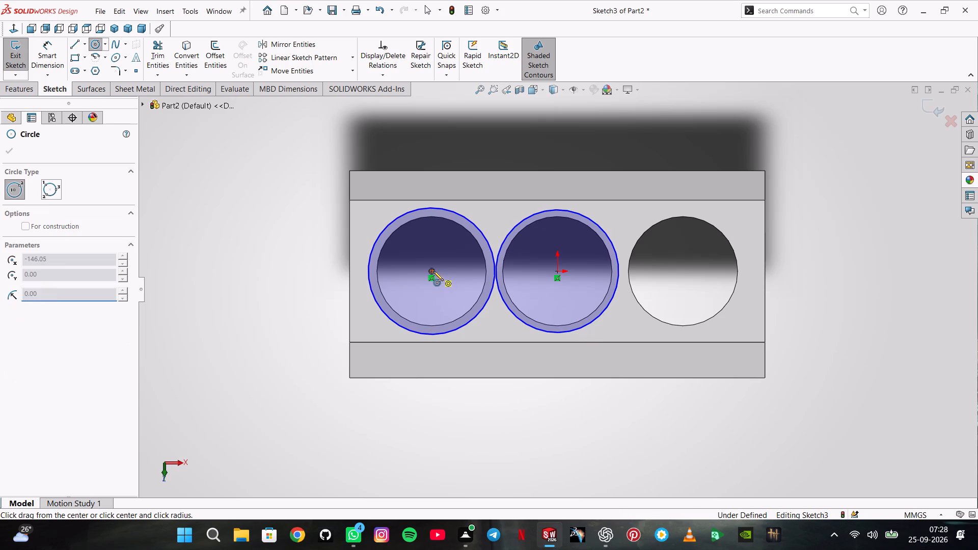
pyautogui.click(471, 334)
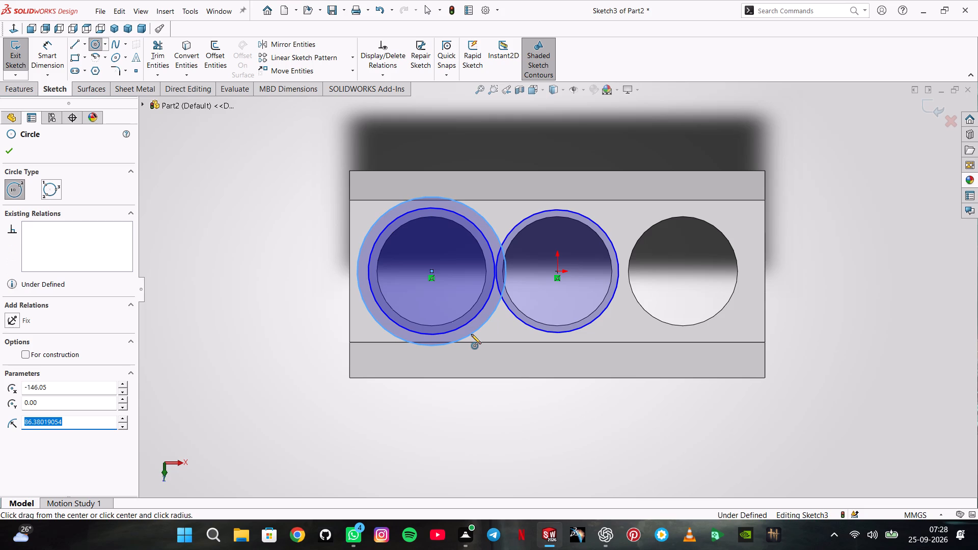
pyautogui.press('Escape')
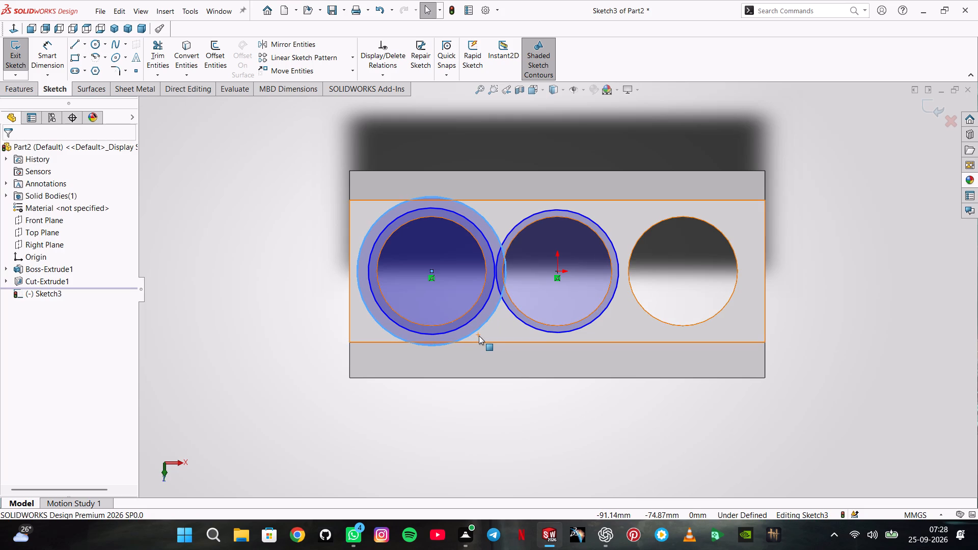
pyautogui.rightClick(478, 331)
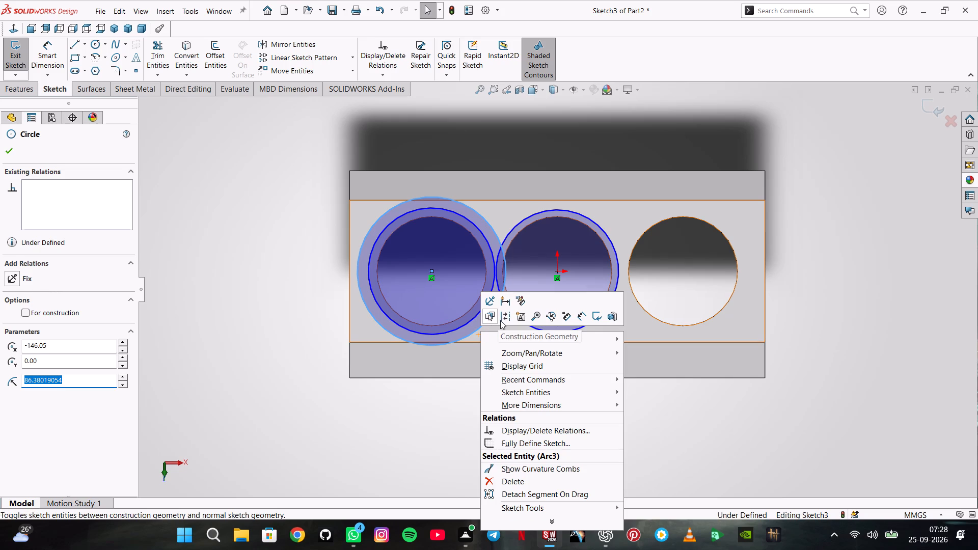
pyautogui.click(500, 320)
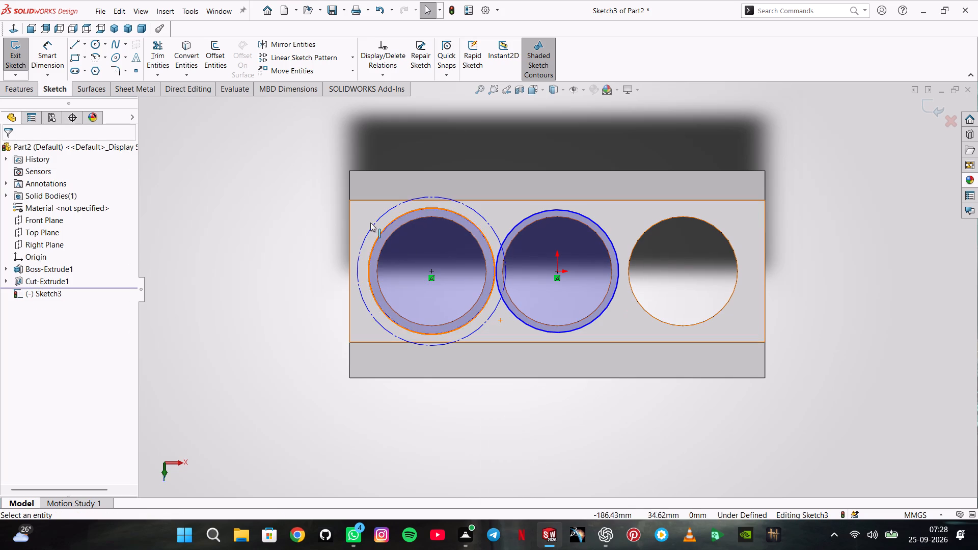
# Dimension the solid circle around the negative X end hole to a 152.4 mm diameter.
pyautogui.click(50, 51)
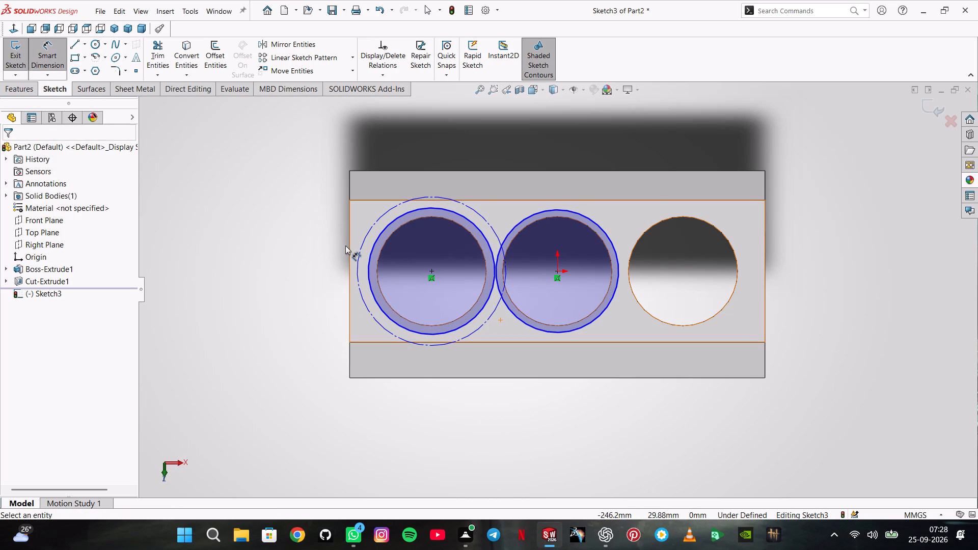
pyautogui.click(371, 272)
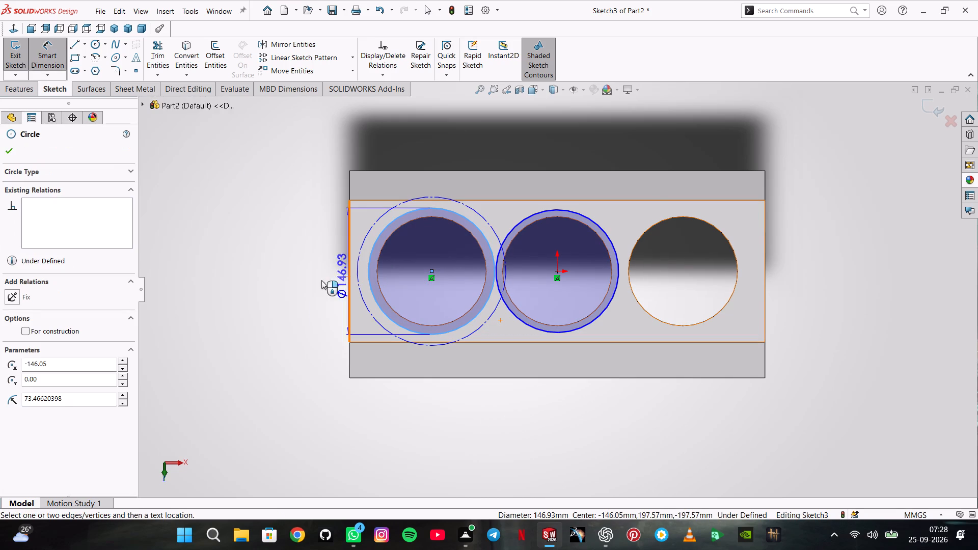
pyautogui.click(282, 282)
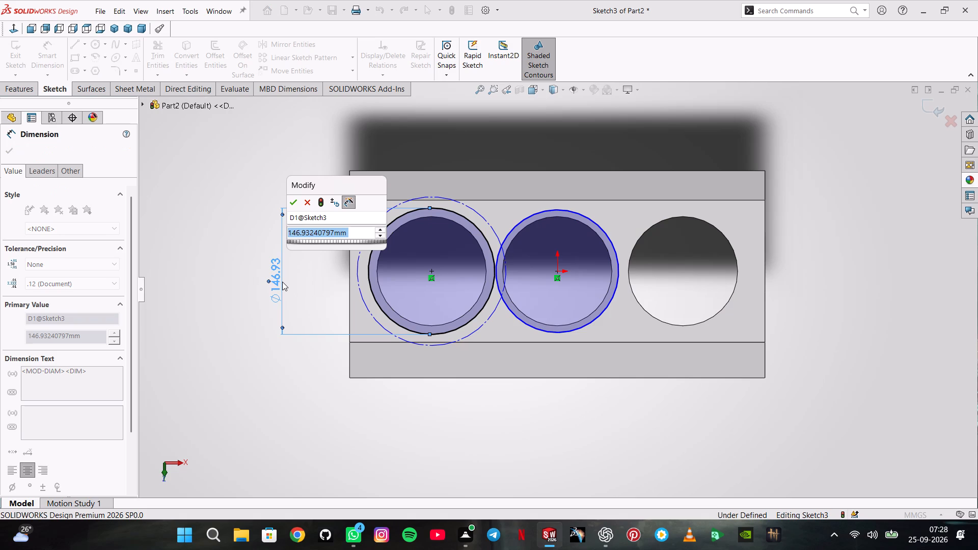
pyautogui.write('152.4')
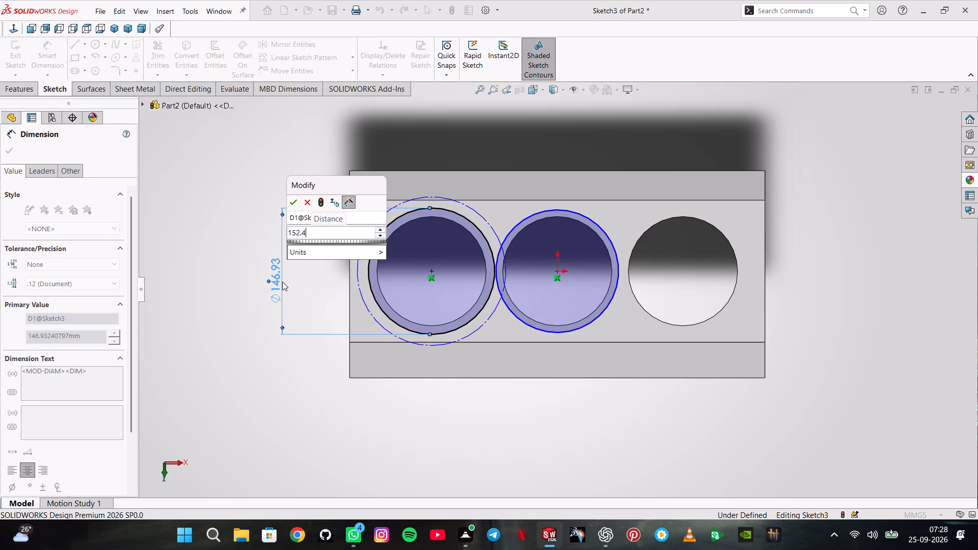
pyautogui.press('Return')
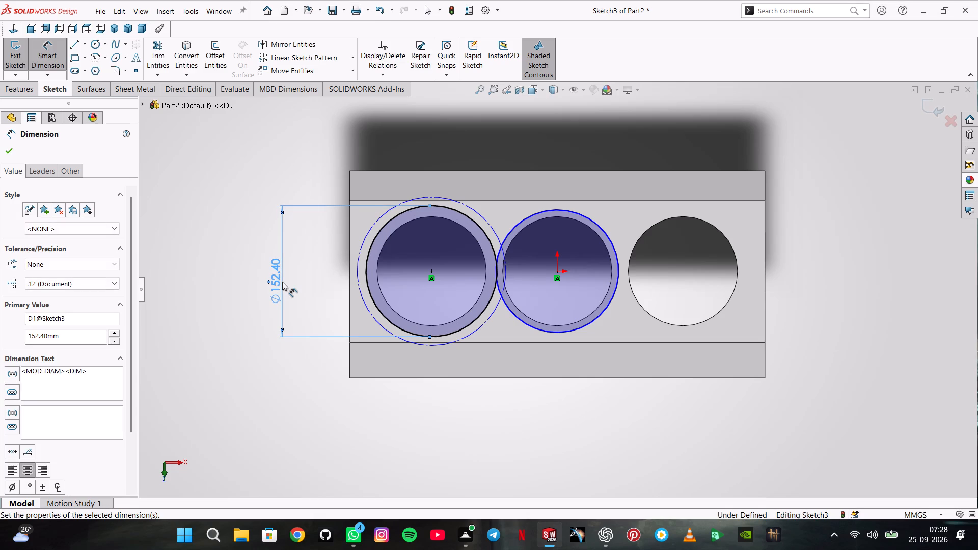
# Dimension the construction circle around the negative X end hole to a 183.9 mm diameter.
pyautogui.click(355, 265)
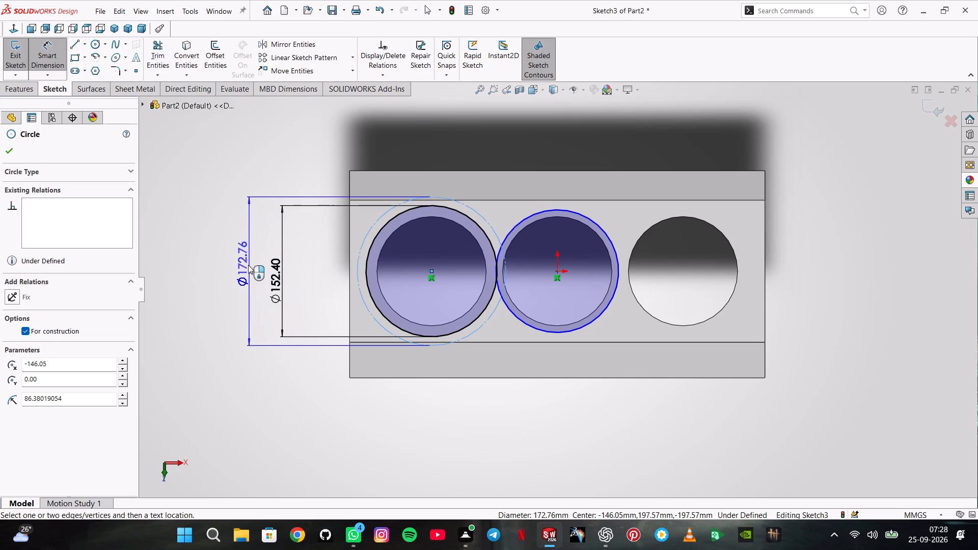
pyautogui.click(248, 265)
pyautogui.write('183.')
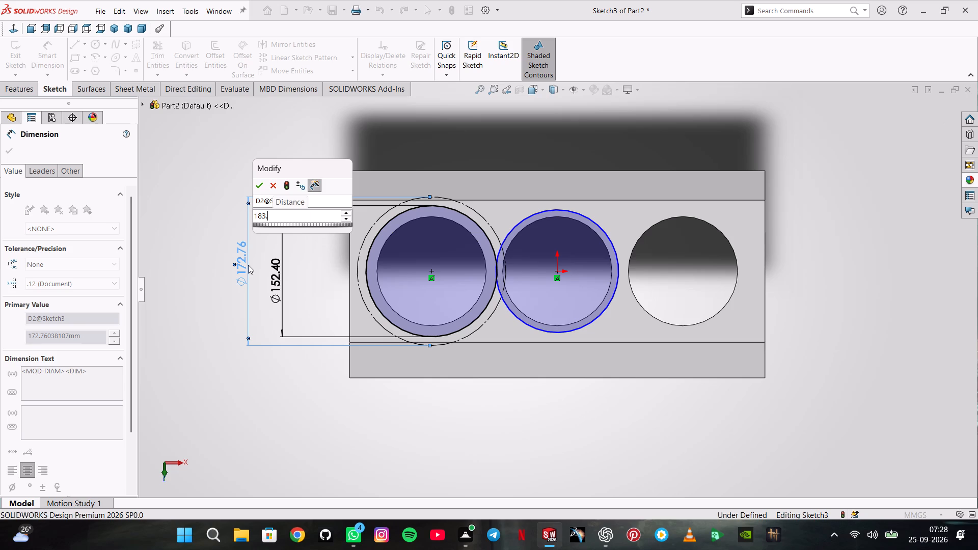
pyautogui.press('9')
pyautogui.press('Return')
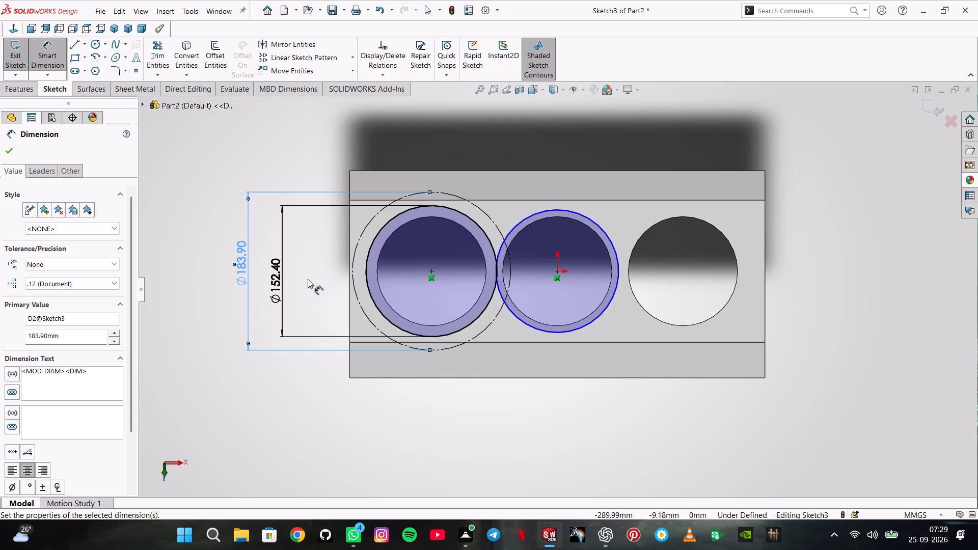
pyautogui.press('Escape')
# Make the solid circle around the middle hole equal to the 152.4 mm circle.
pyautogui.scroll(-1, 544, 232)
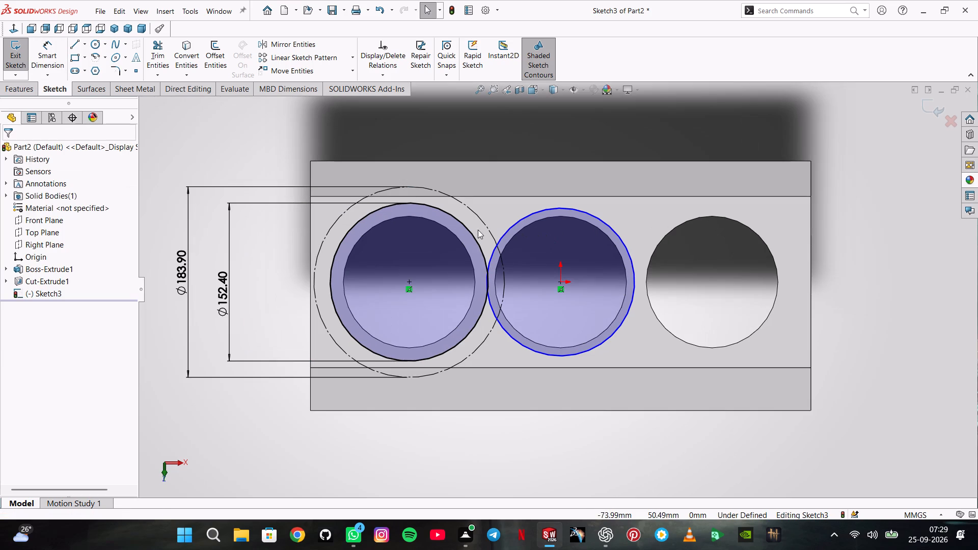
pyautogui.keyDown('ctrl'); pyautogui.click(466, 225); pyautogui.keyUp('ctrl')
pyautogui.keyDown('ctrl'); pyautogui.click(559, 235); pyautogui.keyUp('ctrl')
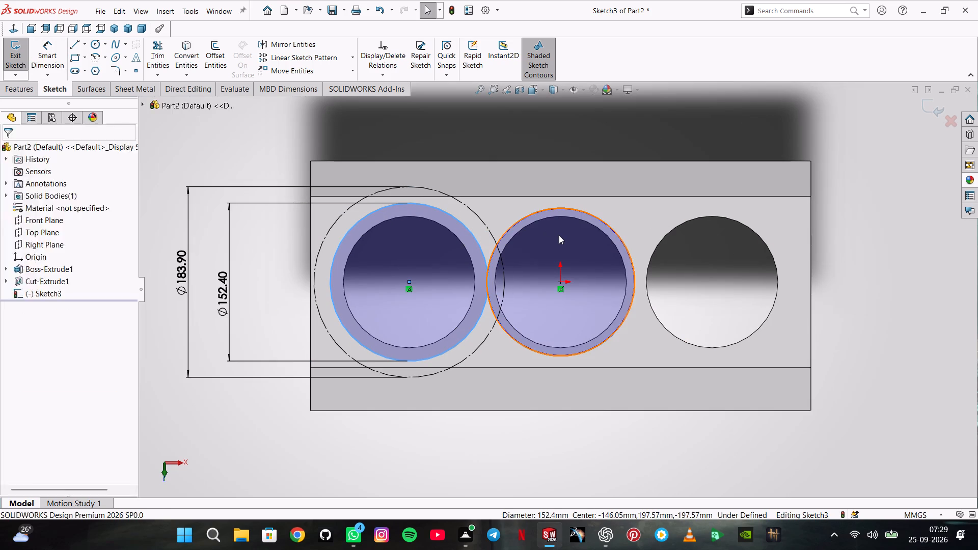
pyautogui.click(32, 376)
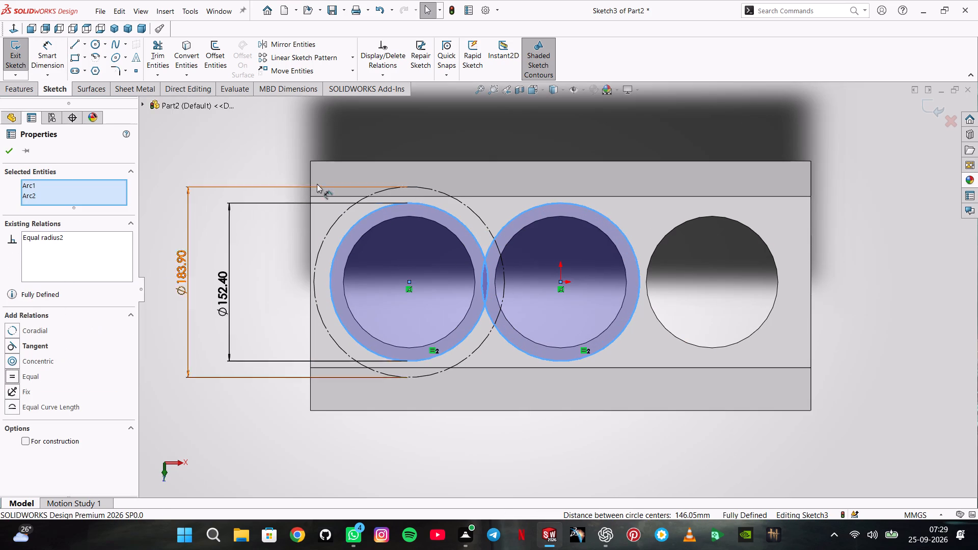
pyautogui.click(375, 141)
pyautogui.press('Escape')
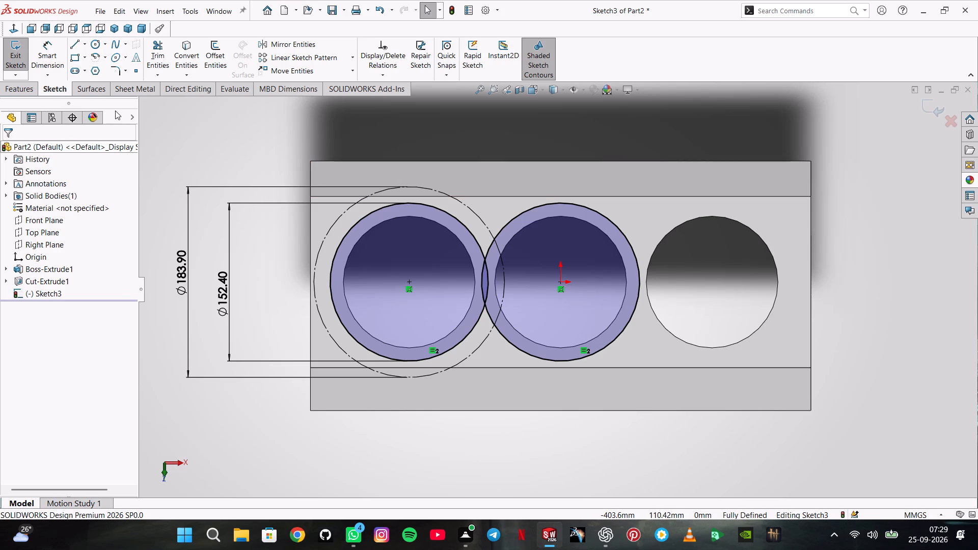
# Draw a small circle centred on the construction circle, above the gap between the two large circles, and dimension its diameter to 25.4 mm.
pyautogui.click(96, 44)
pyautogui.scroll(-5, 467, 195)
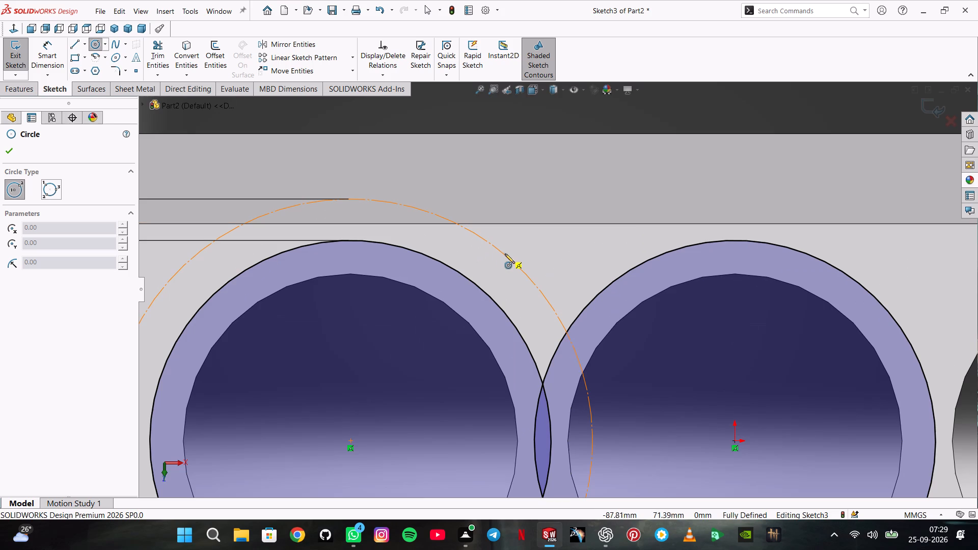
pyautogui.click(507, 256)
pyautogui.click(513, 276)
pyautogui.click(58, 52)
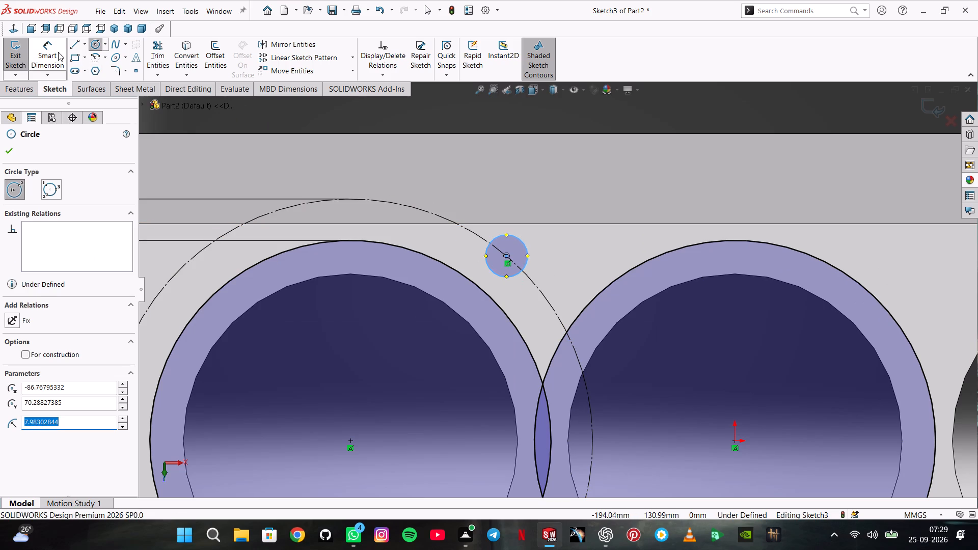
pyautogui.click(521, 242)
pyautogui.click(549, 199)
pyautogui.write('25.4')
pyautogui.press('Return')
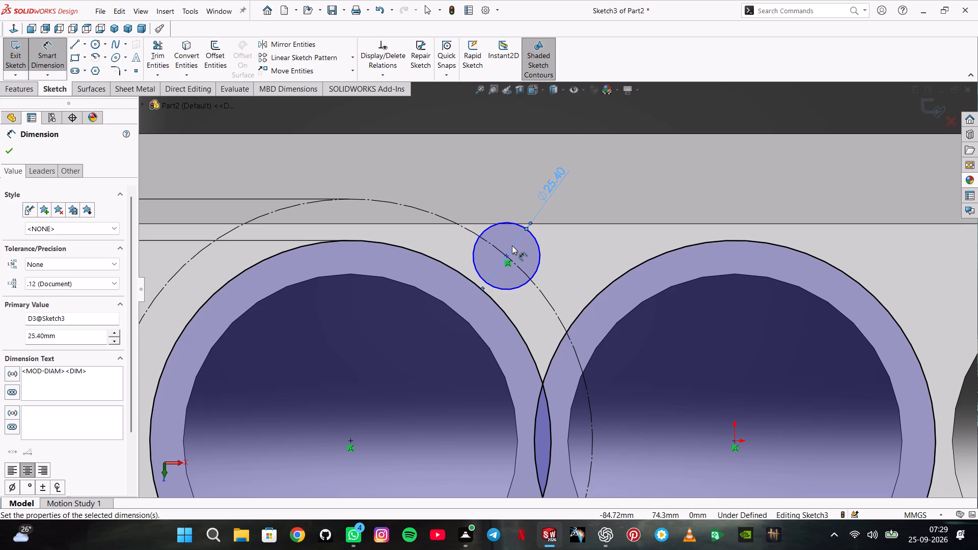
# Dimension the vertical distance from the origin to the small circle's centre as 55.88 mm.
pyautogui.scroll(1, 512, 245)
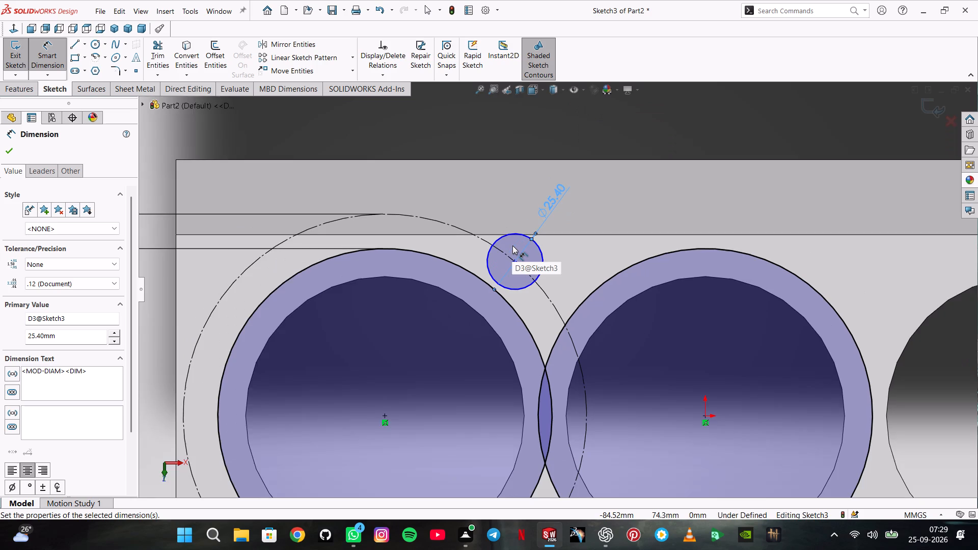
pyautogui.scroll(3, 513, 245)
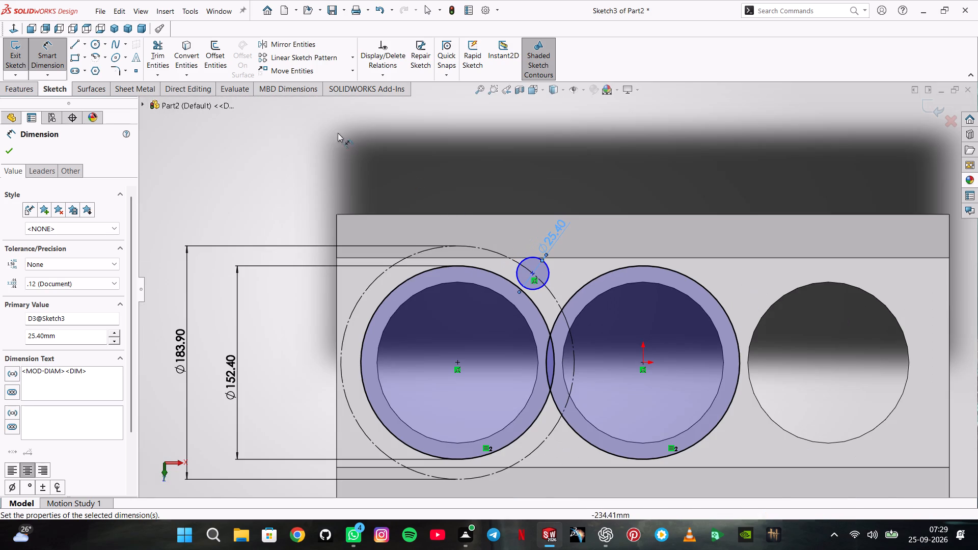
pyautogui.click(644, 360)
pyautogui.click(534, 272)
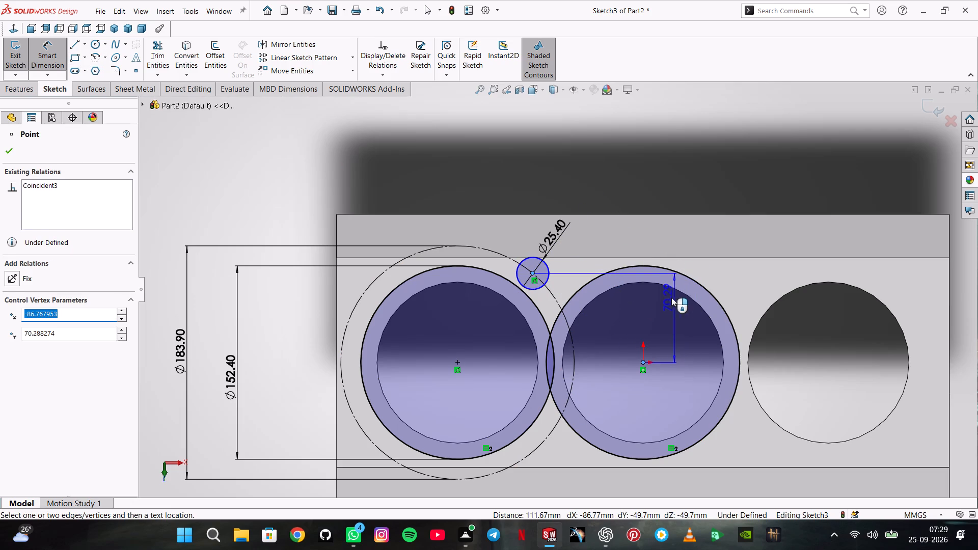
pyautogui.click(668, 297)
pyautogui.write('55.88')
pyautogui.press('Return')
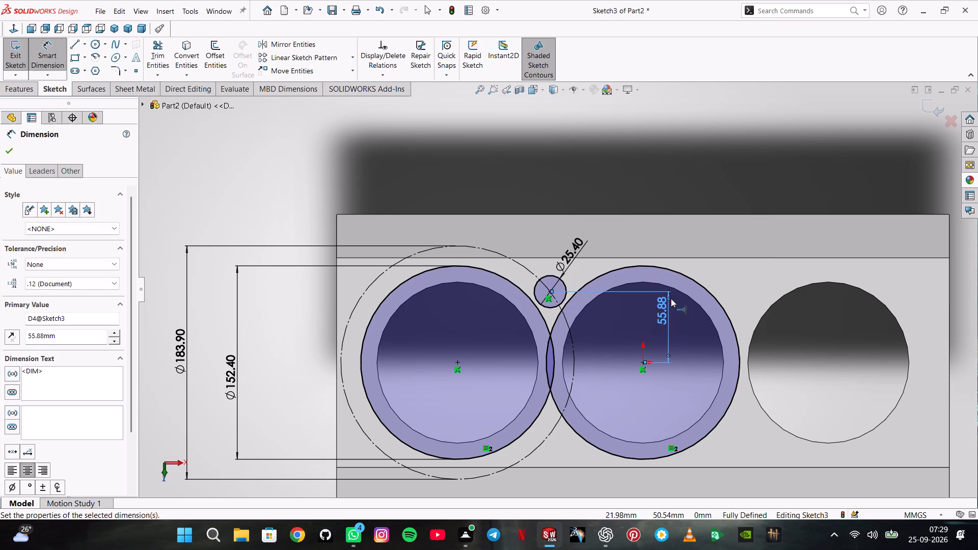
# Draw a vertical centerline about 128 mm long and a horizontal one about 121 mm long, meeting at the negative X end hole's centre.
pyautogui.click(83, 43)
pyautogui.click(91, 72)
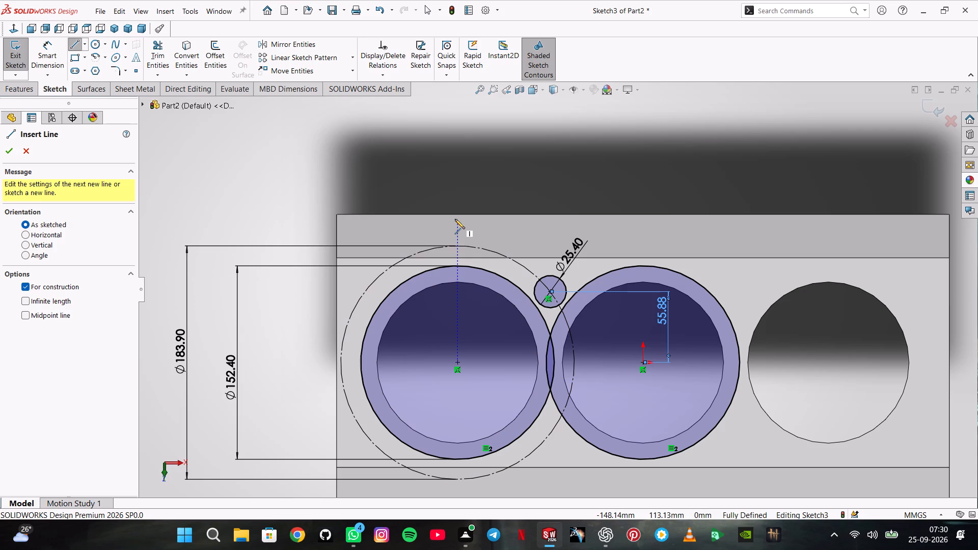
pyautogui.click(457, 201)
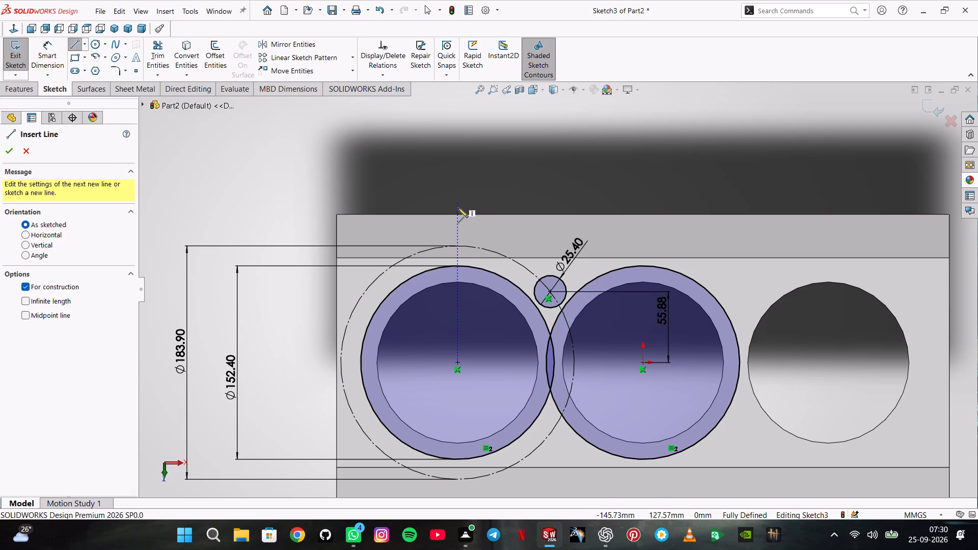
pyautogui.click(459, 362)
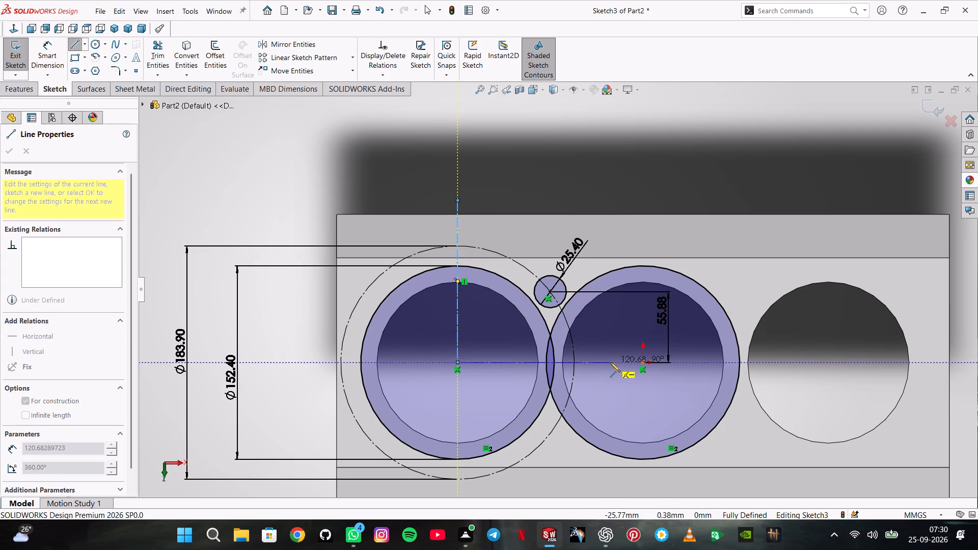
pyautogui.click(610, 362)
pyautogui.doubleClick(613, 340)
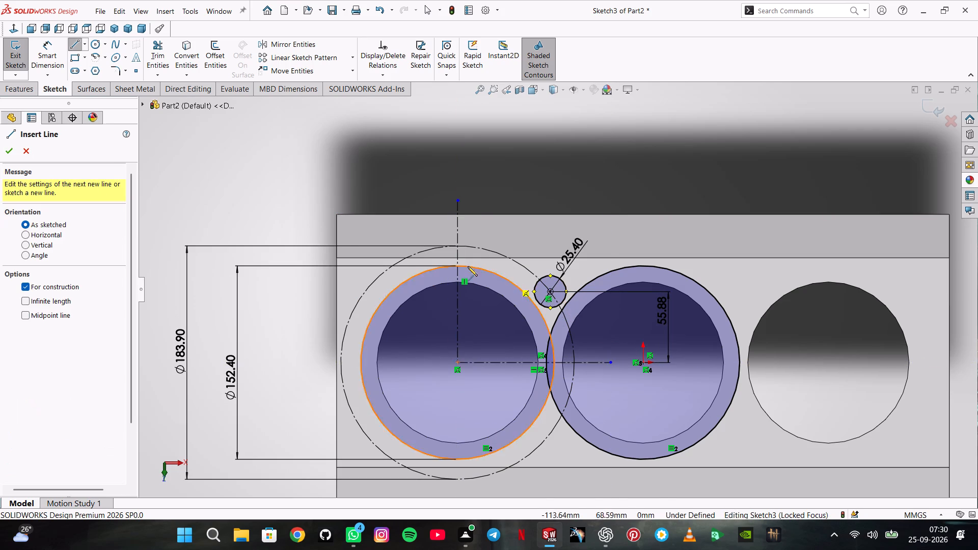
# Mirror the 25.4 mm circle about the vertical centerline.
pyautogui.scroll(1, 228, 216)
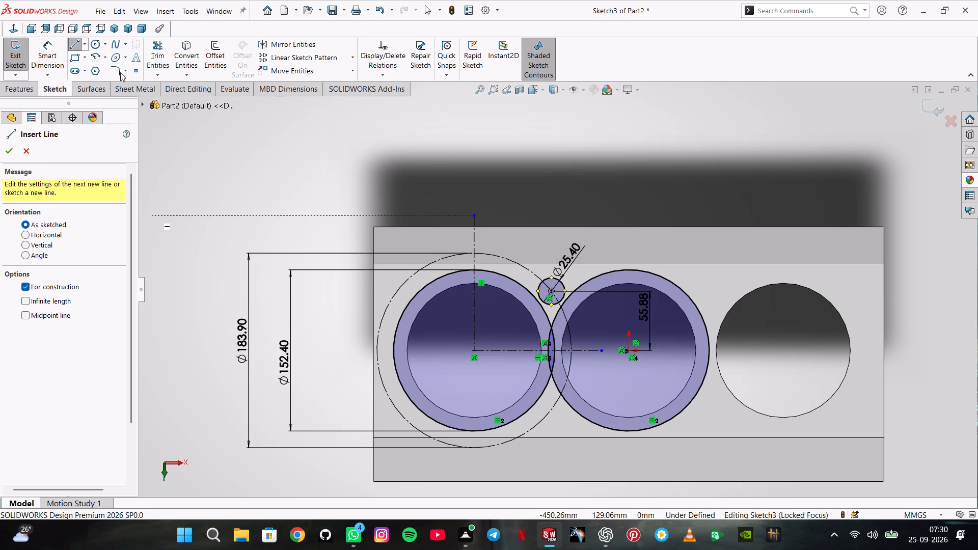
pyautogui.click(283, 39)
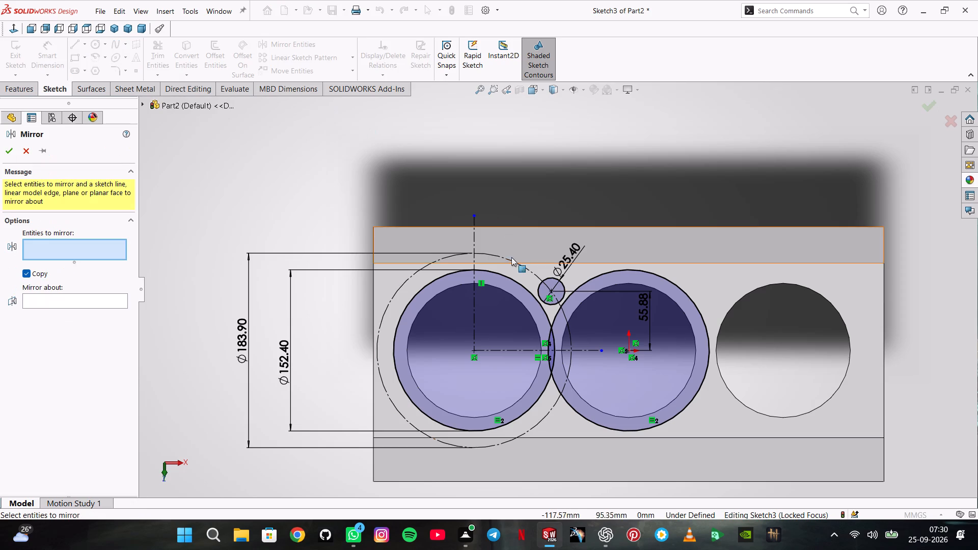
pyautogui.click(549, 277)
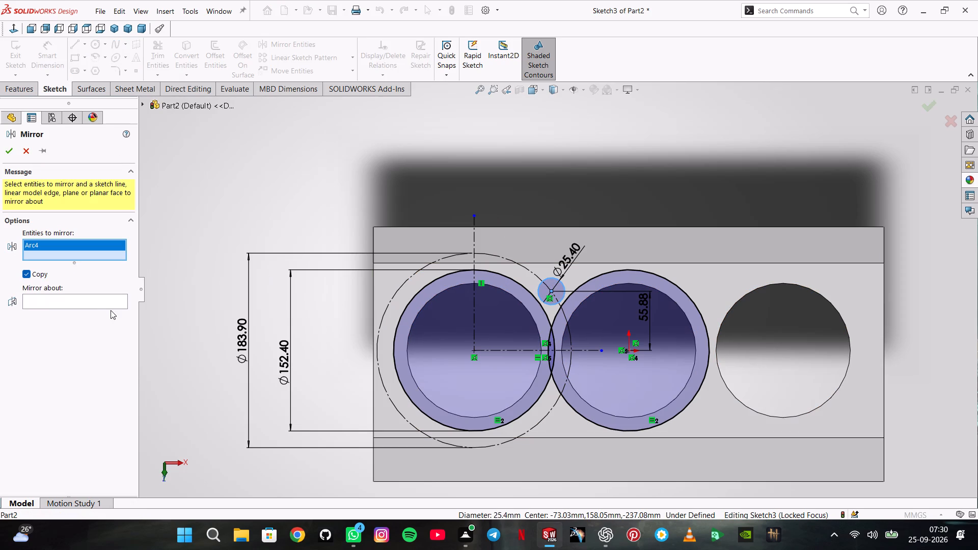
pyautogui.click(112, 302)
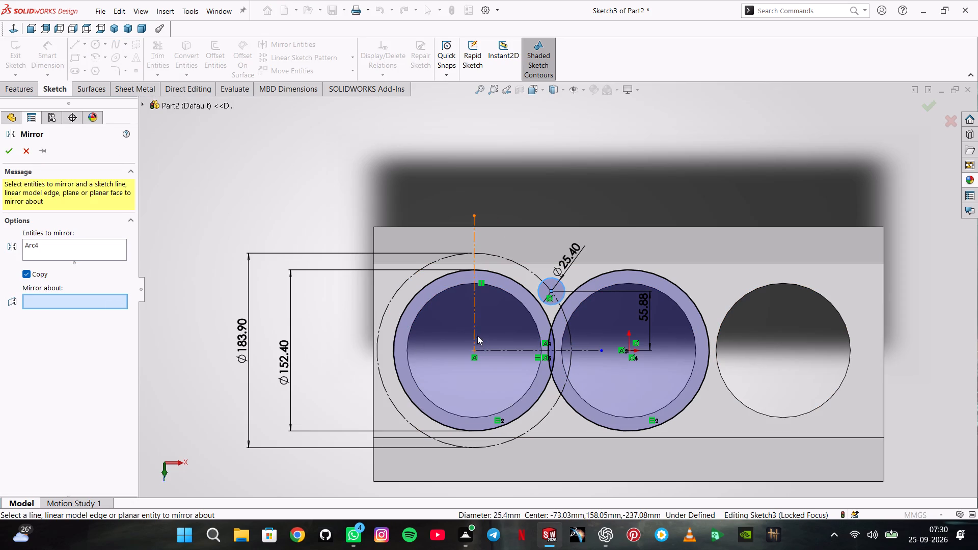
pyautogui.click(477, 336)
pyautogui.click(473, 322)
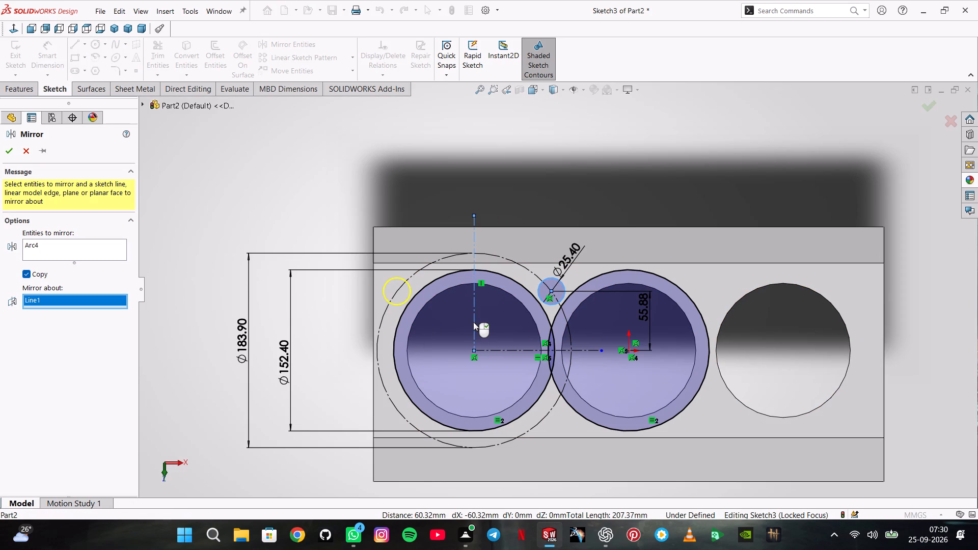
pyautogui.click(10, 155)
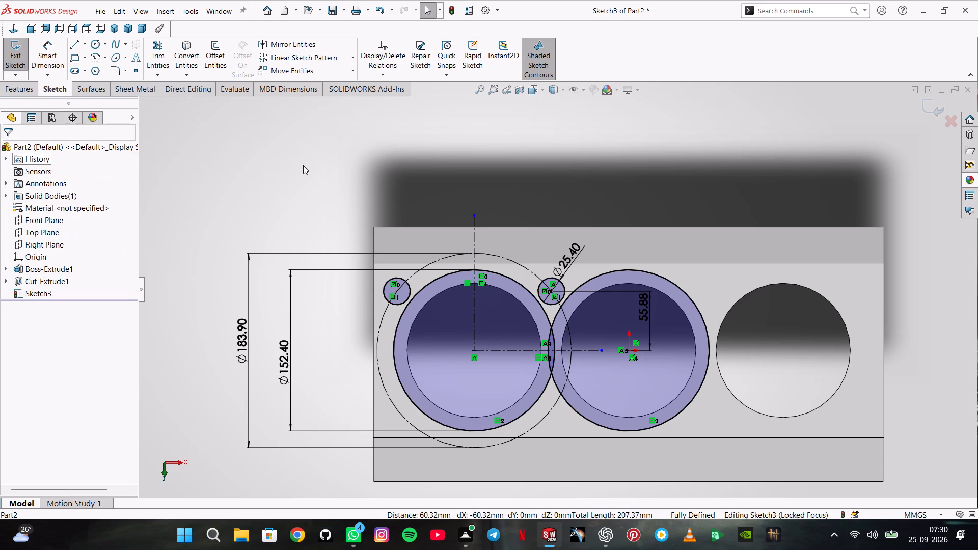
# Mirror both 25.4 mm circles about the horizontal centerline.
pyautogui.click(290, 50)
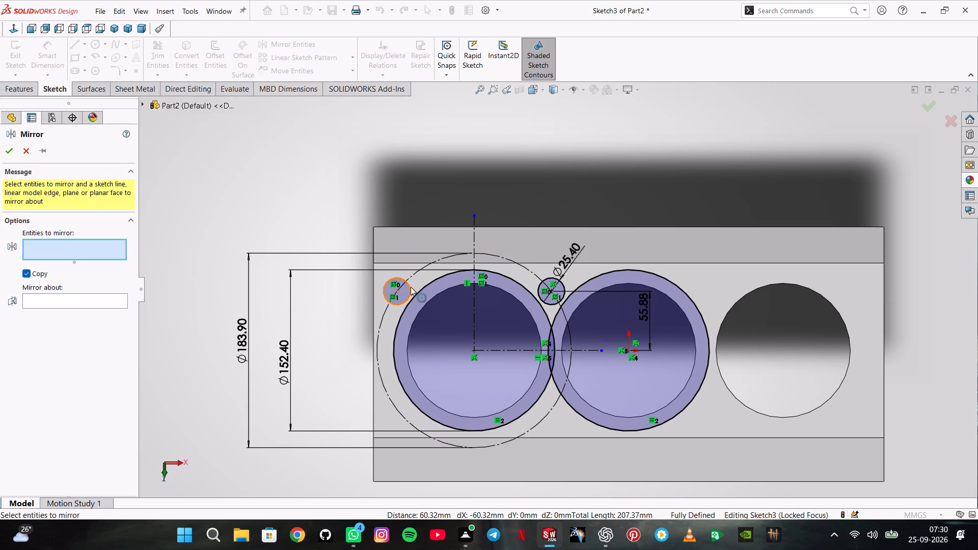
pyautogui.click(411, 287)
pyautogui.click(540, 290)
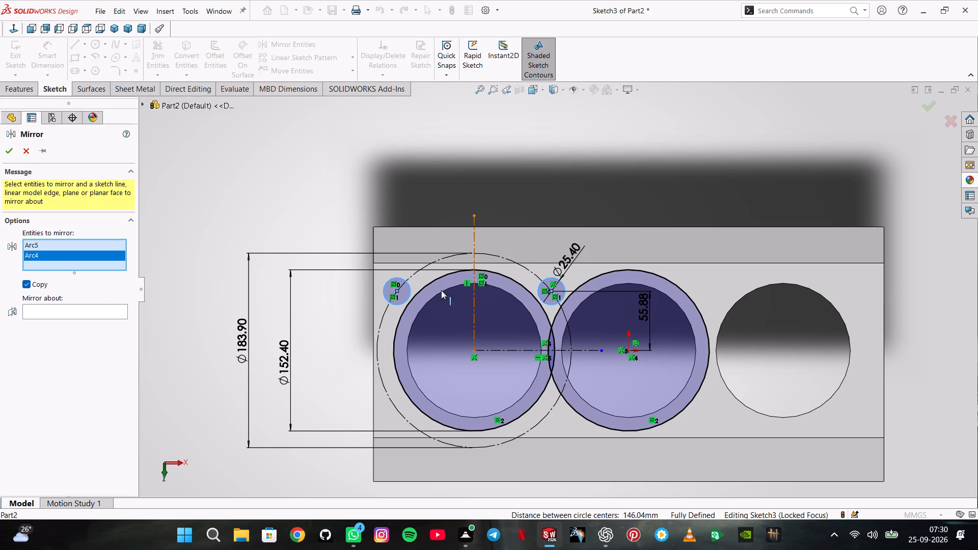
pyautogui.click(103, 307)
pyautogui.click(494, 352)
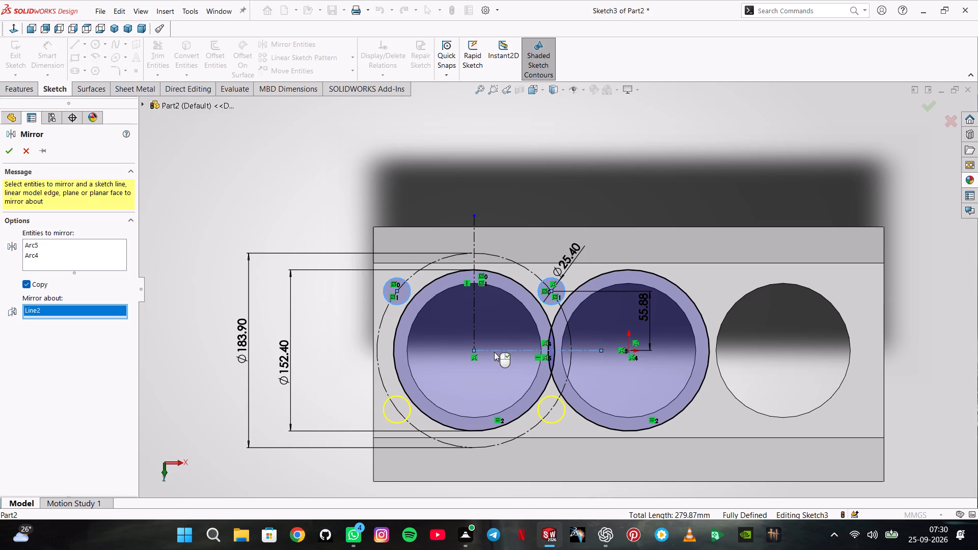
pyautogui.click(4, 152)
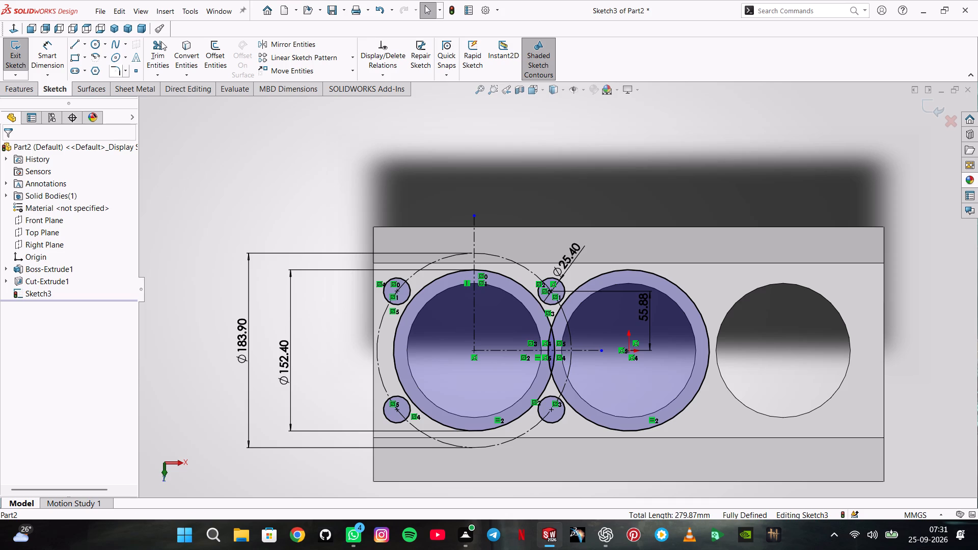
# Offset the four outer edges of the bored end face inward by 12.7 mm.
pyautogui.click(214, 48)
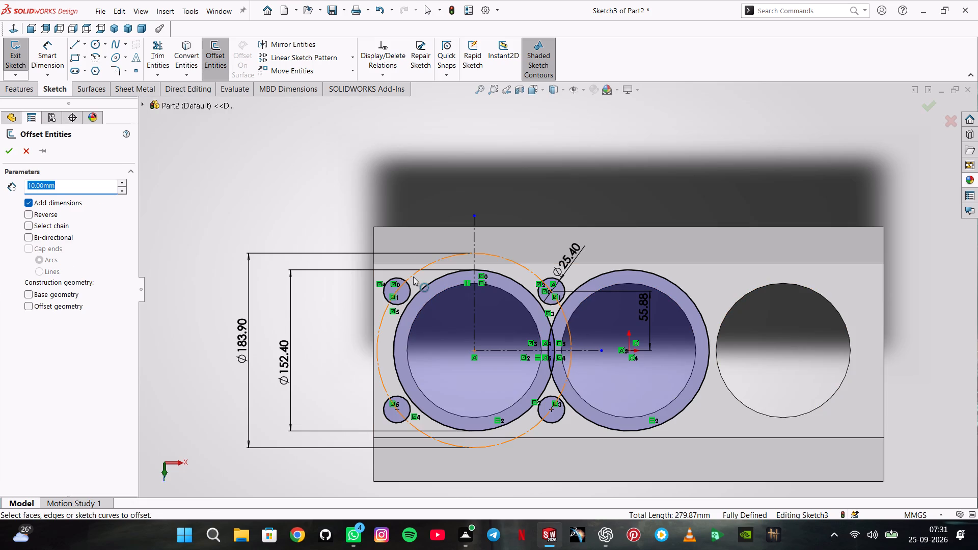
pyautogui.moveTo(263, 269); pyautogui.dragTo(301, 282, button='middle')
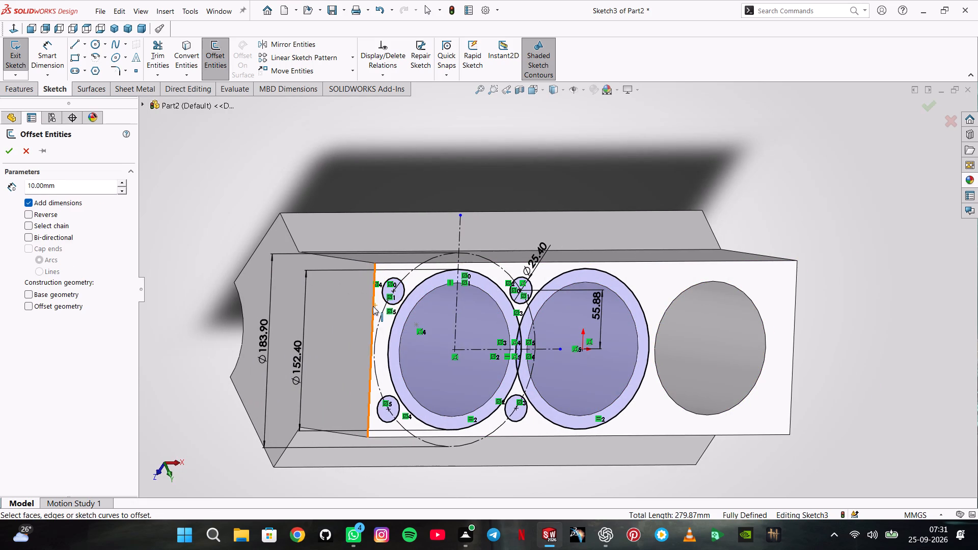
pyautogui.click(374, 306)
pyautogui.click(402, 262)
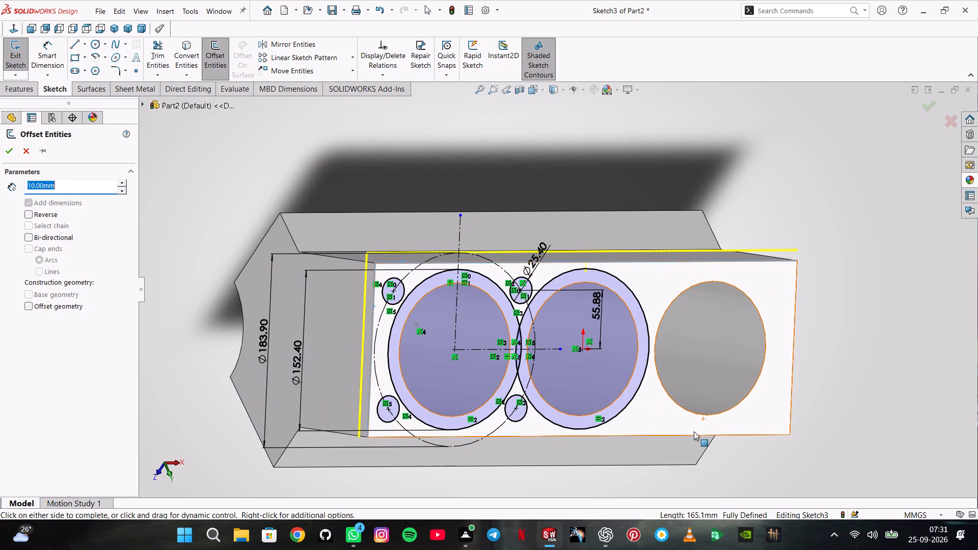
pyautogui.click(661, 435)
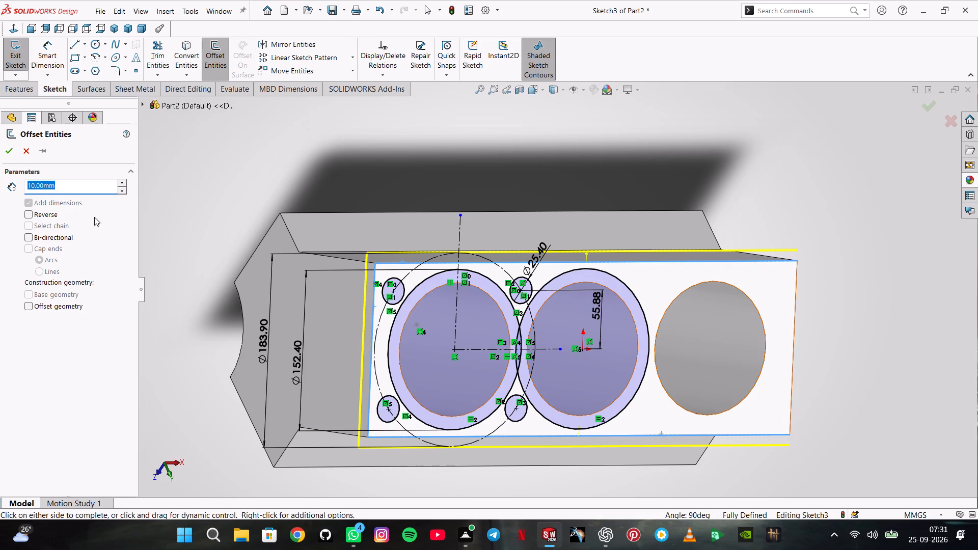
pyautogui.click(40, 218)
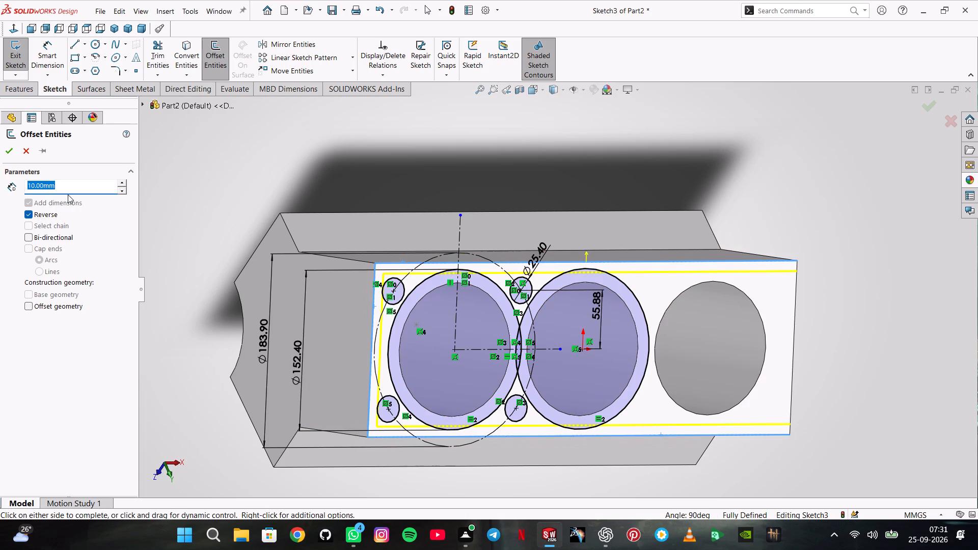
pyautogui.write('12.7')
pyautogui.scroll(1, 68, 195)
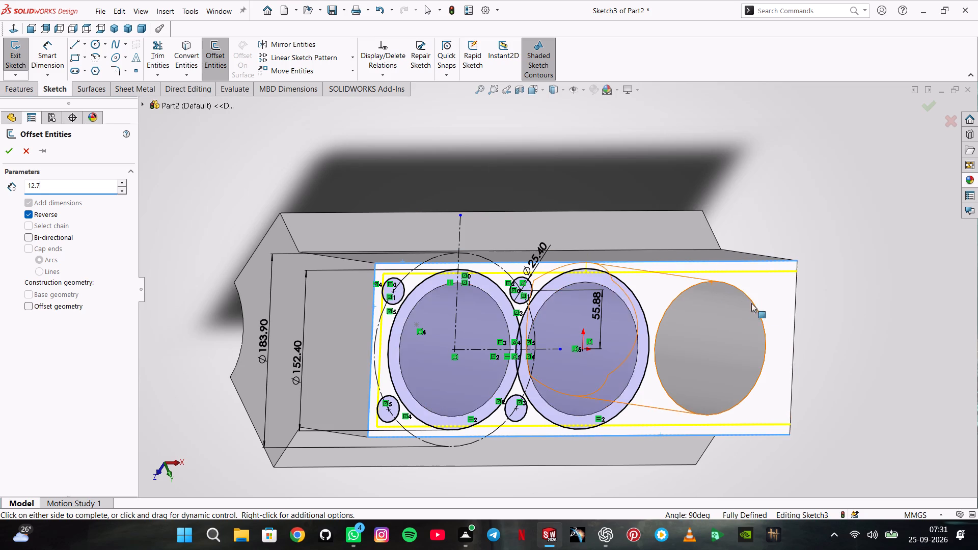
pyautogui.click(795, 309)
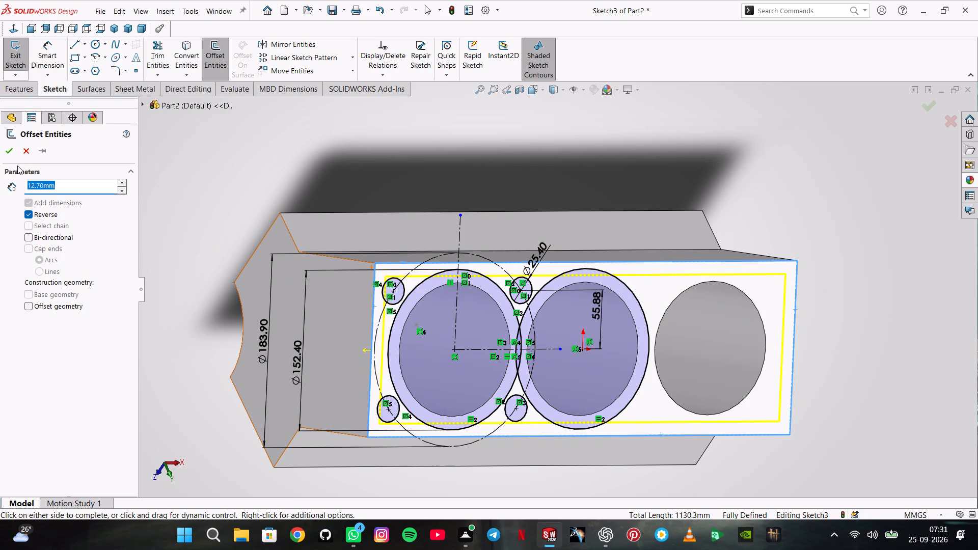
pyautogui.moveTo(10, 150); pyautogui.dragTo(10, 154)
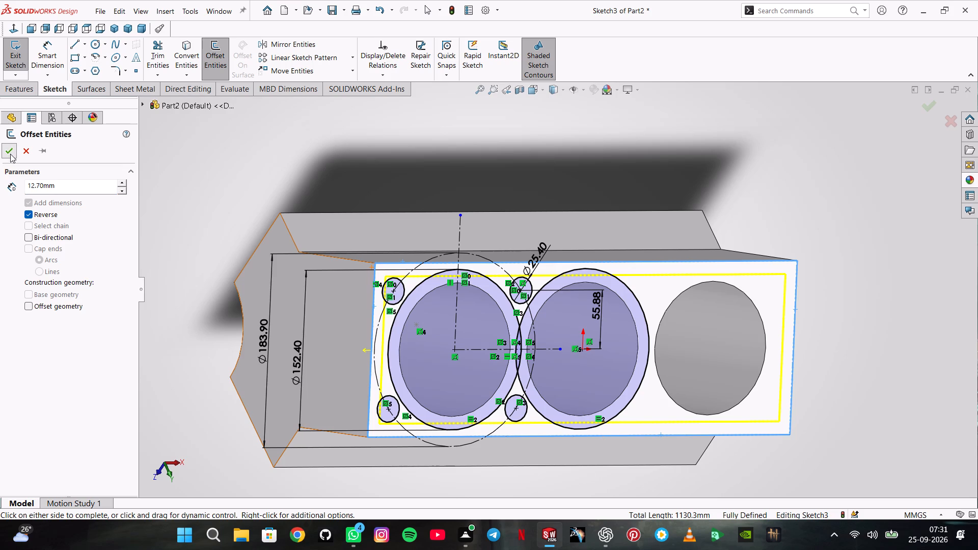
pyautogui.moveTo(10, 154); pyautogui.dragTo(10, 155)
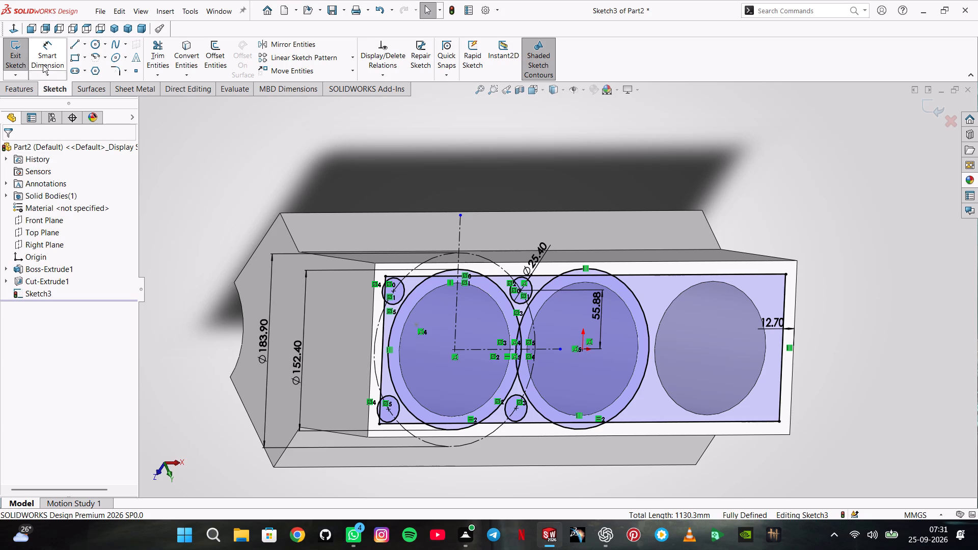
# Cut the three regions around the 25.4 mm circles, between the offset rectangle and the 152.4 mm circles, to a blind depth of 120.65 mm.
pyautogui.click(31, 88)
pyautogui.click(202, 59)
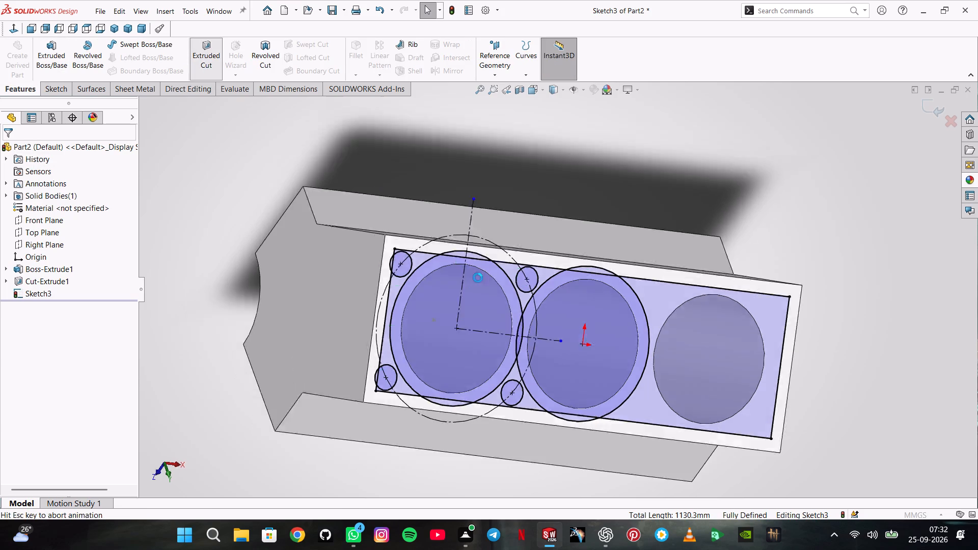
pyautogui.moveTo(471, 169); pyautogui.dragTo(469, 209, button='middle')
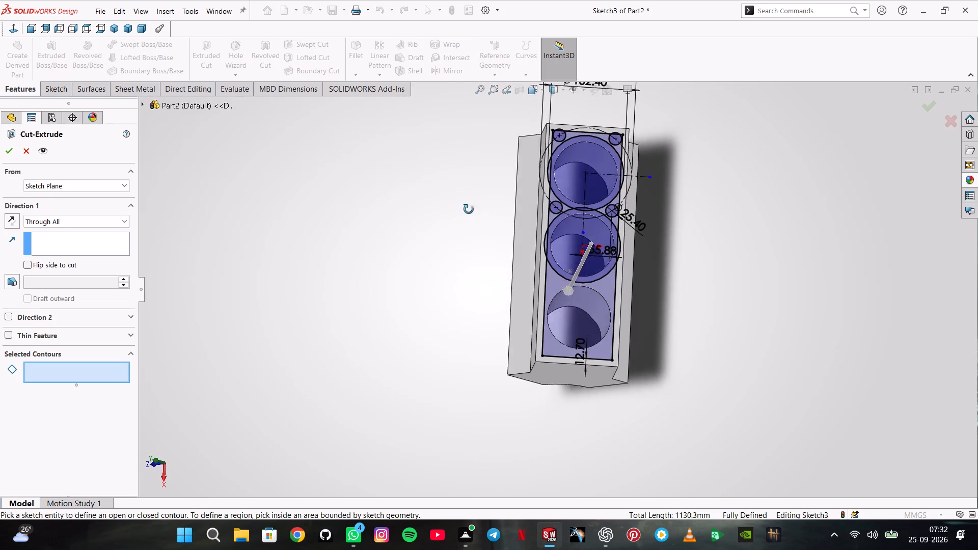
pyautogui.moveTo(469, 209); pyautogui.dragTo(432, 256, button='middle')
pyautogui.click(132, 31)
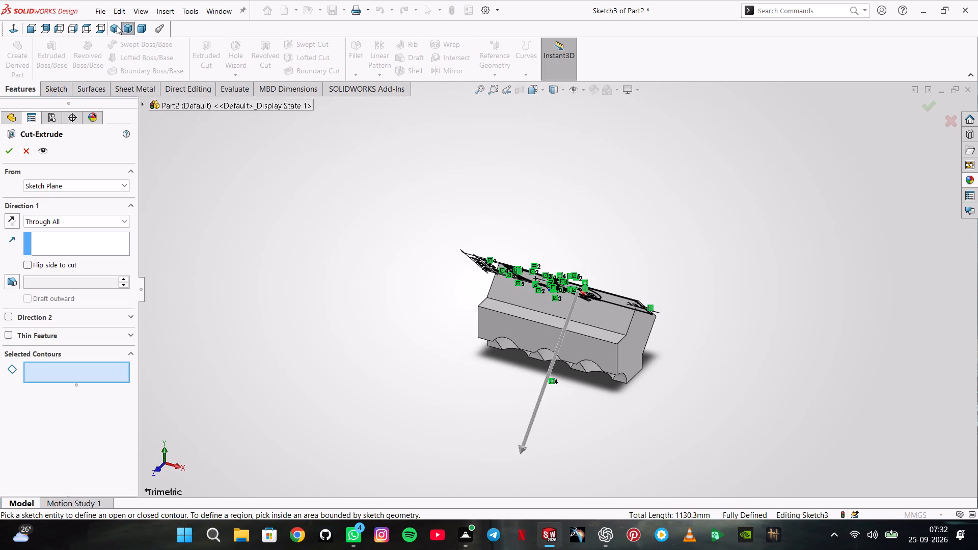
pyautogui.click(117, 25)
pyautogui.click(137, 27)
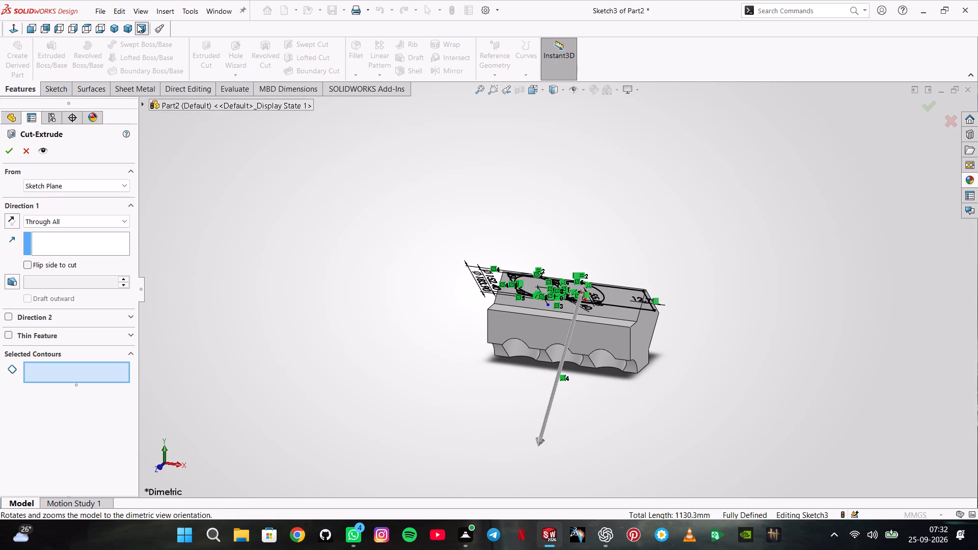
pyautogui.click(127, 31)
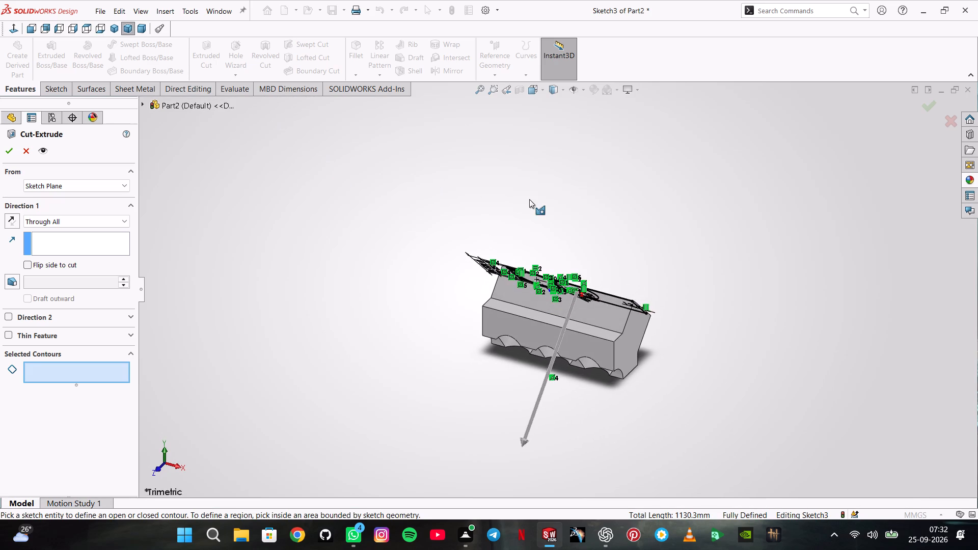
pyautogui.moveTo(528, 209); pyautogui.dragTo(316, 495, button='middle')
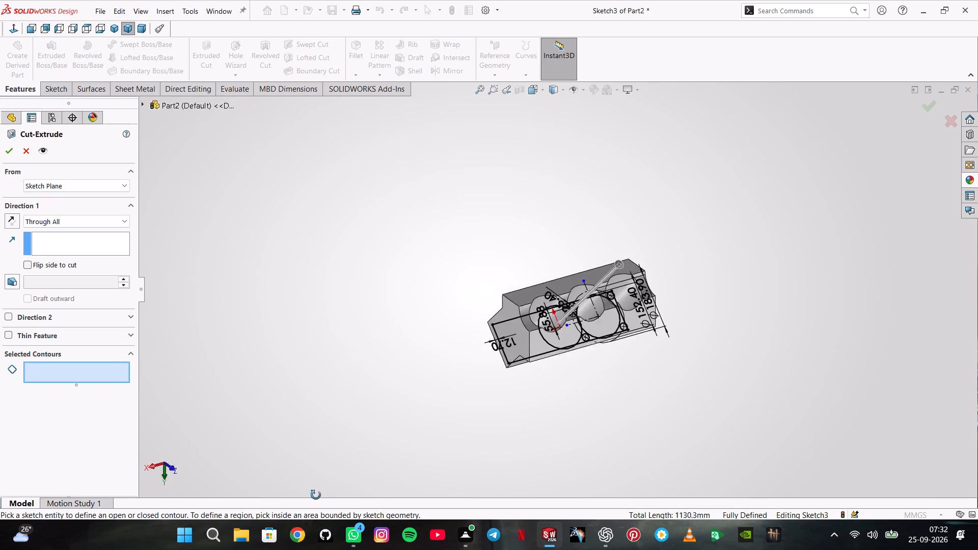
pyautogui.moveTo(316, 495); pyautogui.dragTo(492, 432, button='middle')
pyautogui.moveTo(267, 299); pyautogui.dragTo(282, 359, button='middle')
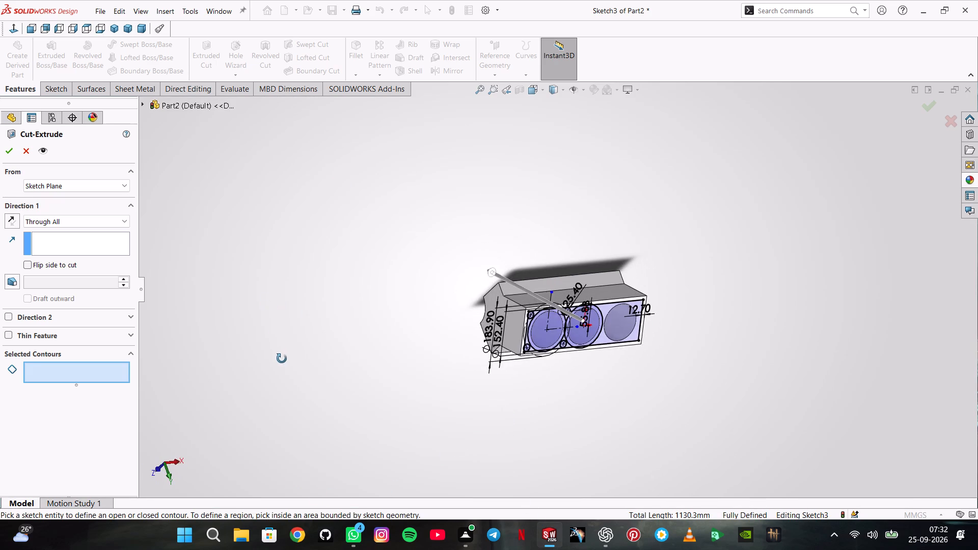
pyautogui.moveTo(282, 359); pyautogui.dragTo(282, 363, button='middle')
pyautogui.scroll(-5, 557, 343)
pyautogui.scroll(-5, 525, 305)
pyautogui.scroll(-1, 643, 197)
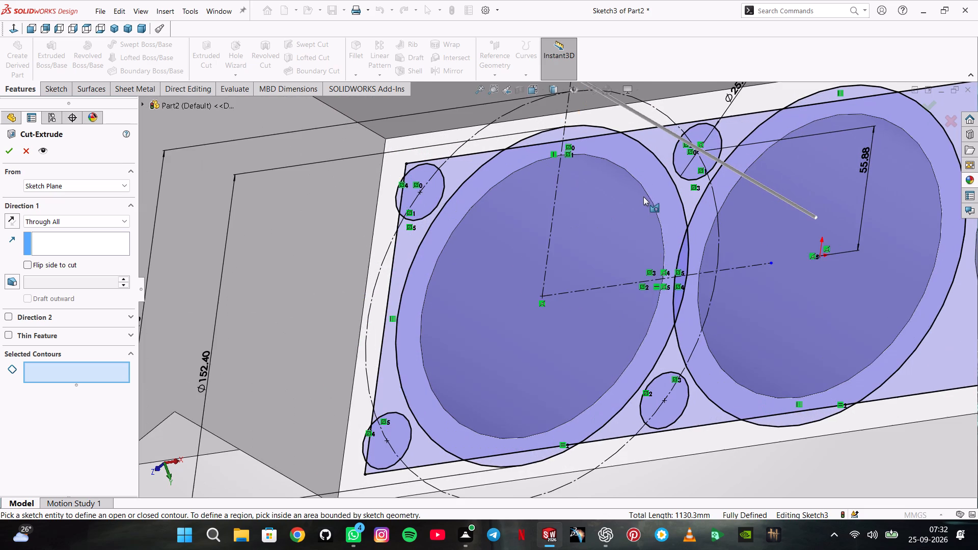
pyautogui.scroll(1, 577, 195)
pyautogui.click(472, 193)
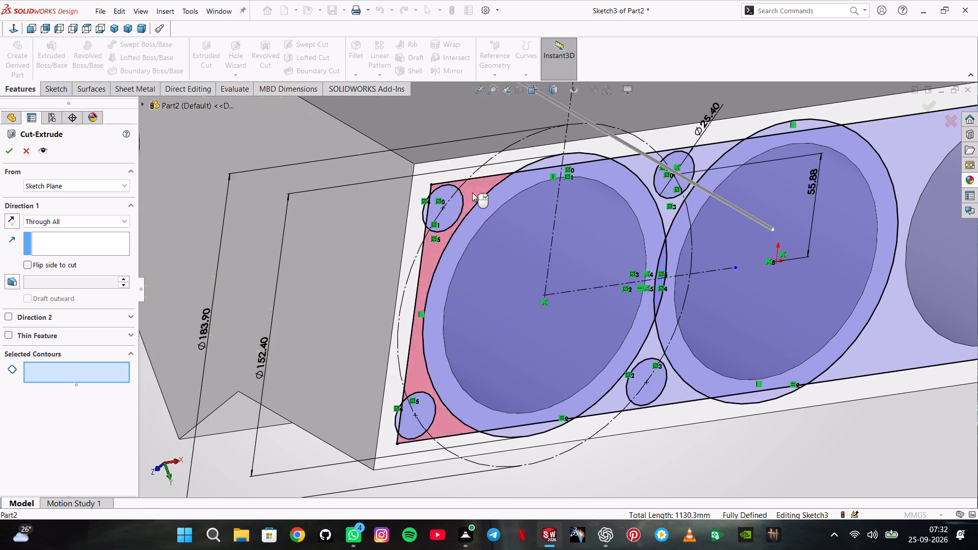
pyautogui.click(647, 176)
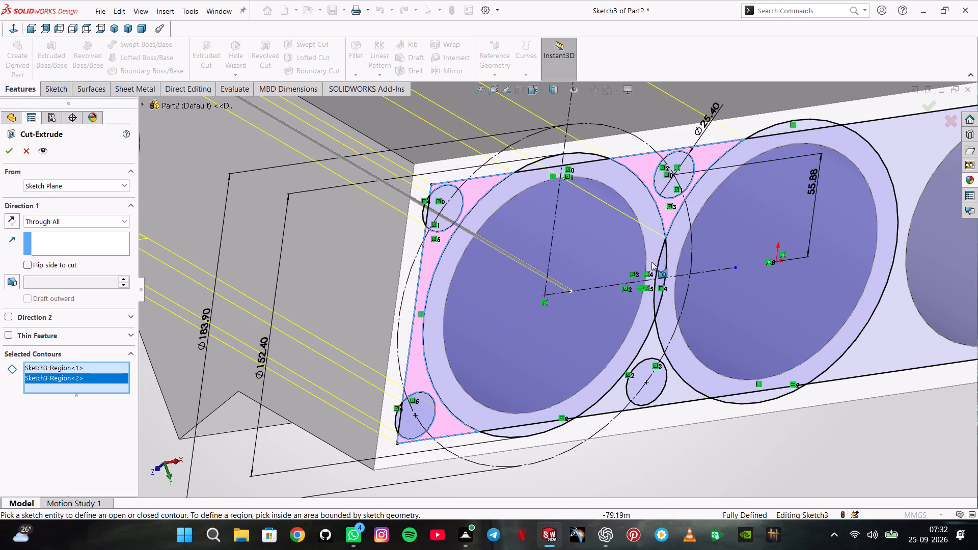
pyautogui.click(647, 349)
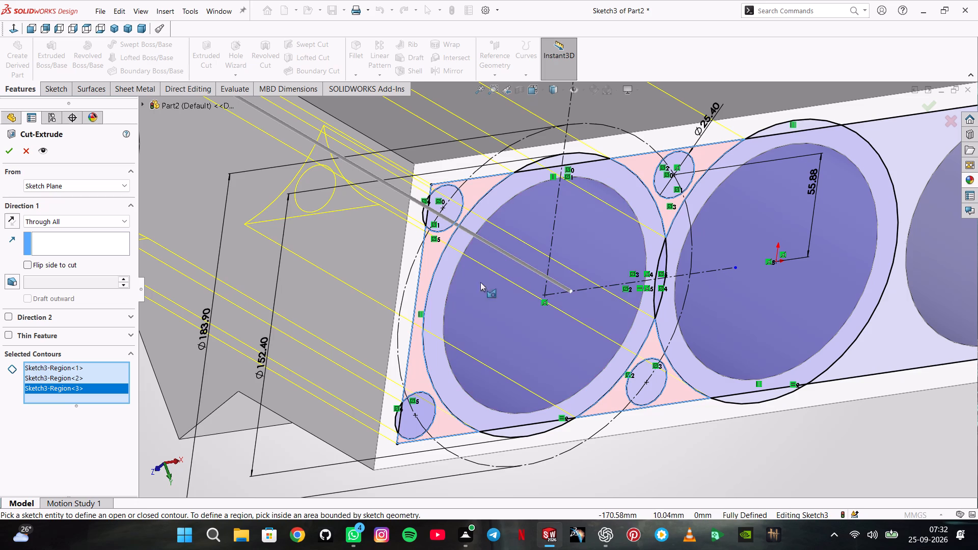
pyautogui.click(52, 221)
pyautogui.click(52, 228)
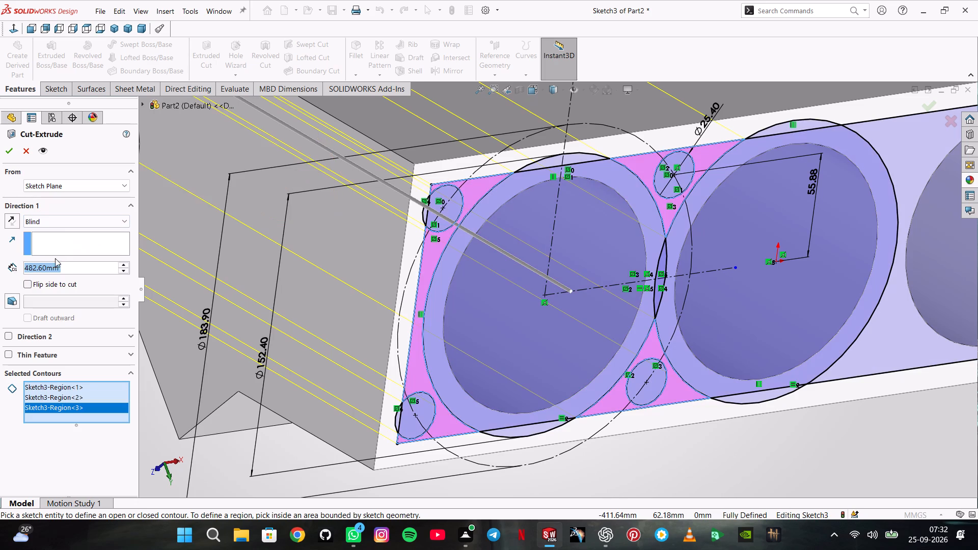
pyautogui.write('120.65')
pyautogui.press('Return')
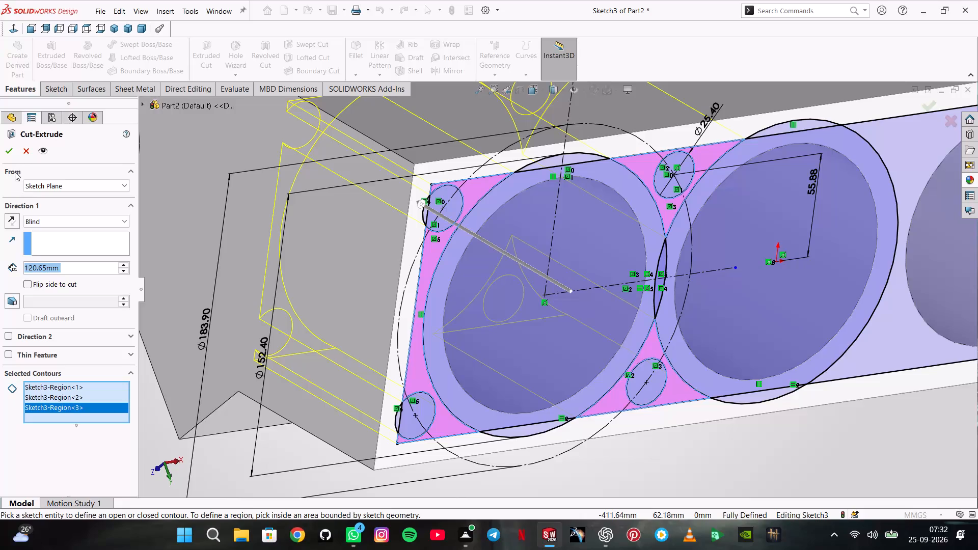
pyautogui.press('Return')
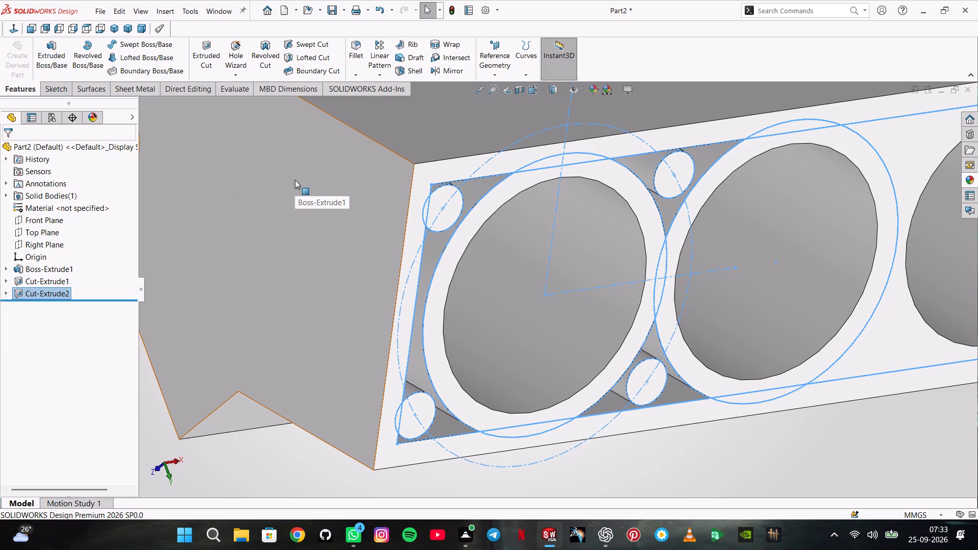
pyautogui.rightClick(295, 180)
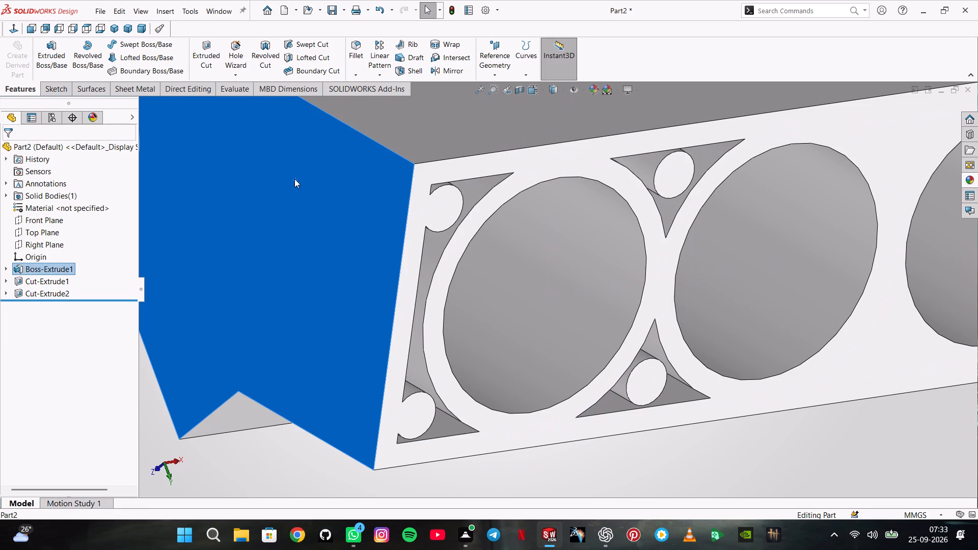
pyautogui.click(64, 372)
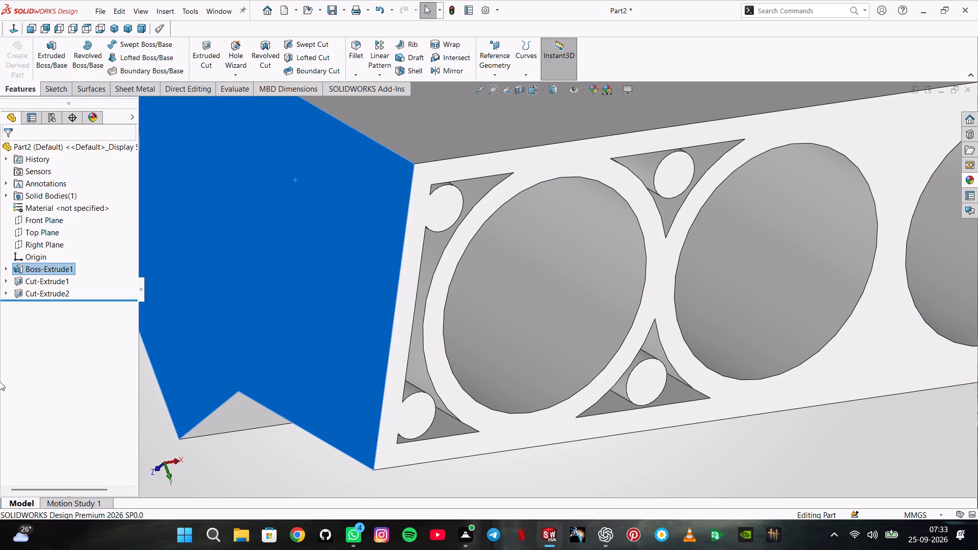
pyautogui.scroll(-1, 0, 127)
# Start a sketch on the bored end face and draw a vertical line from the lower middle post's centre to the pocket's straight edge.
pyautogui.click(871, 428)
pyautogui.click(858, 375)
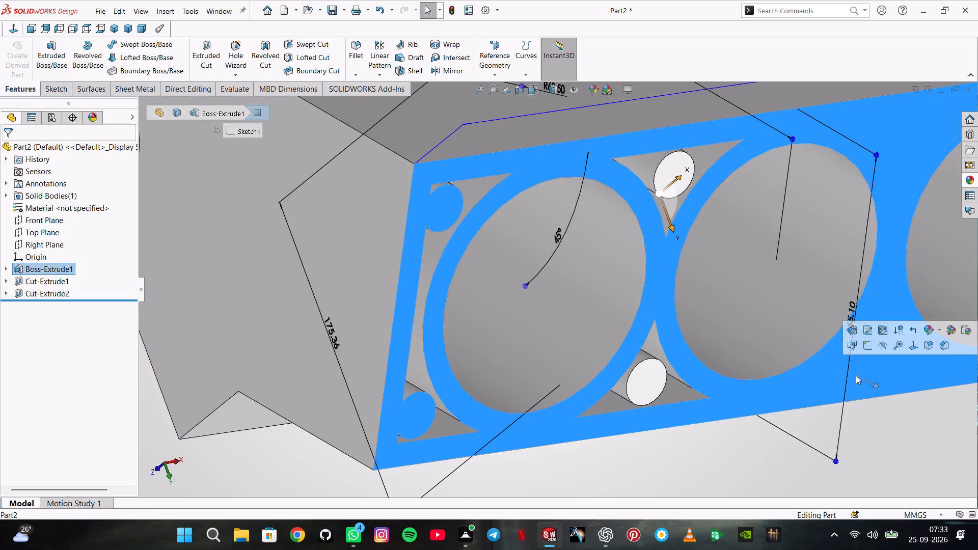
pyautogui.click(864, 350)
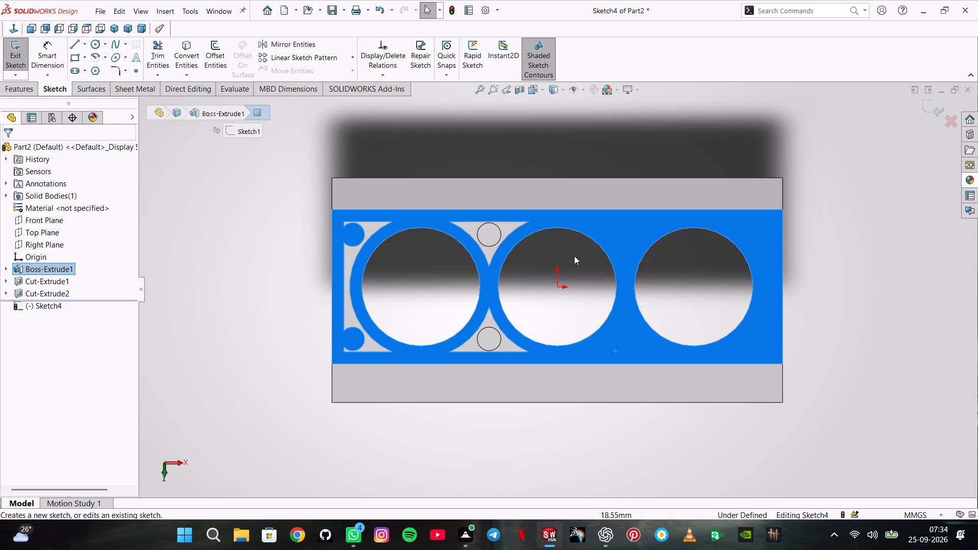
pyautogui.scroll(-9, 511, 313)
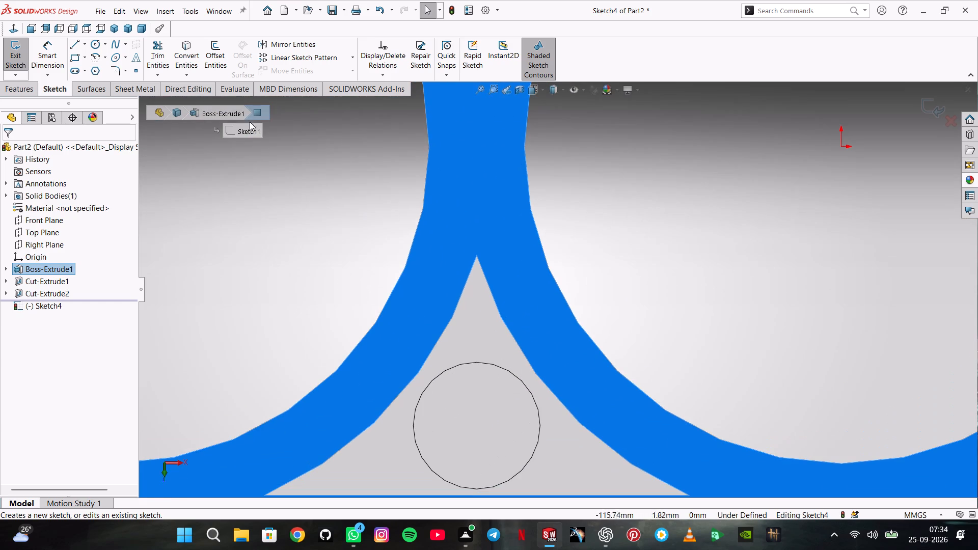
pyautogui.click(77, 45)
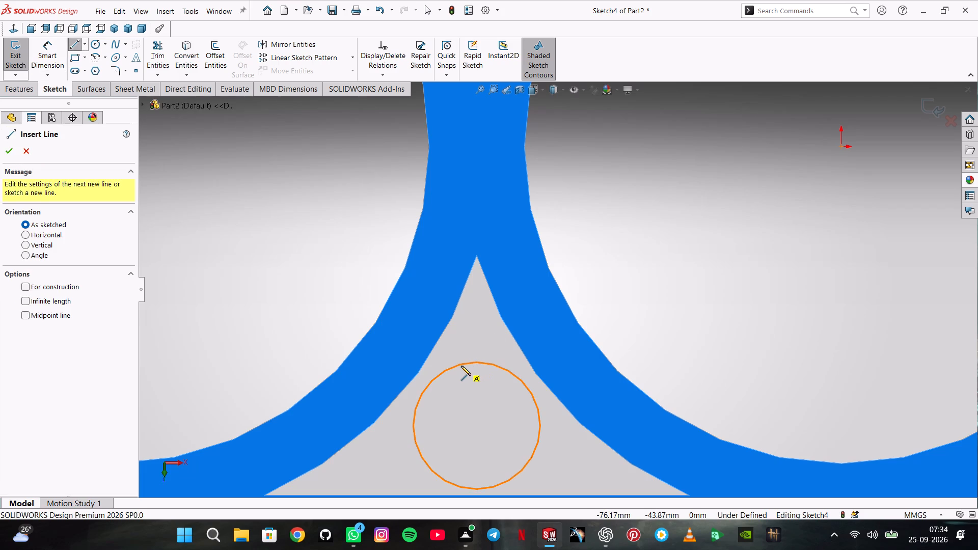
pyautogui.click(476, 426)
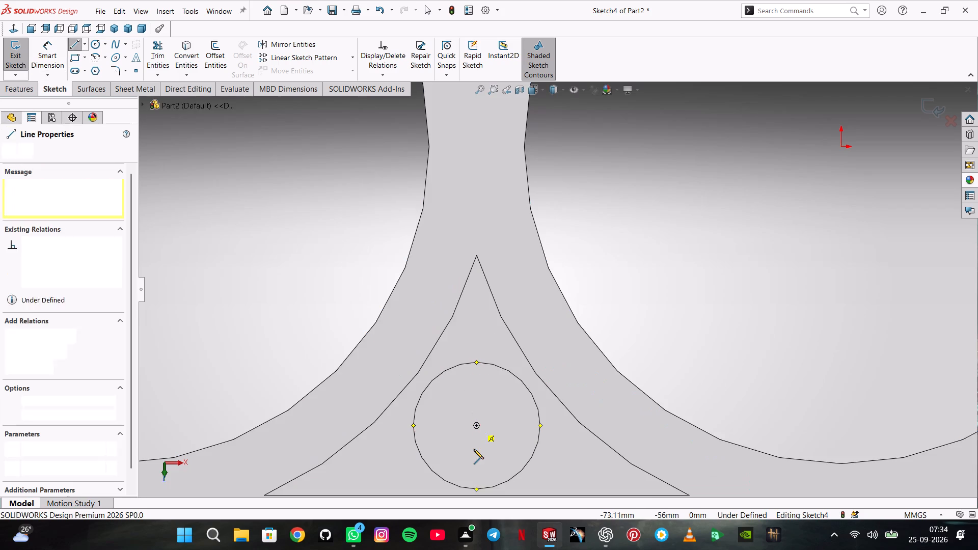
pyautogui.scroll(1, 473, 451)
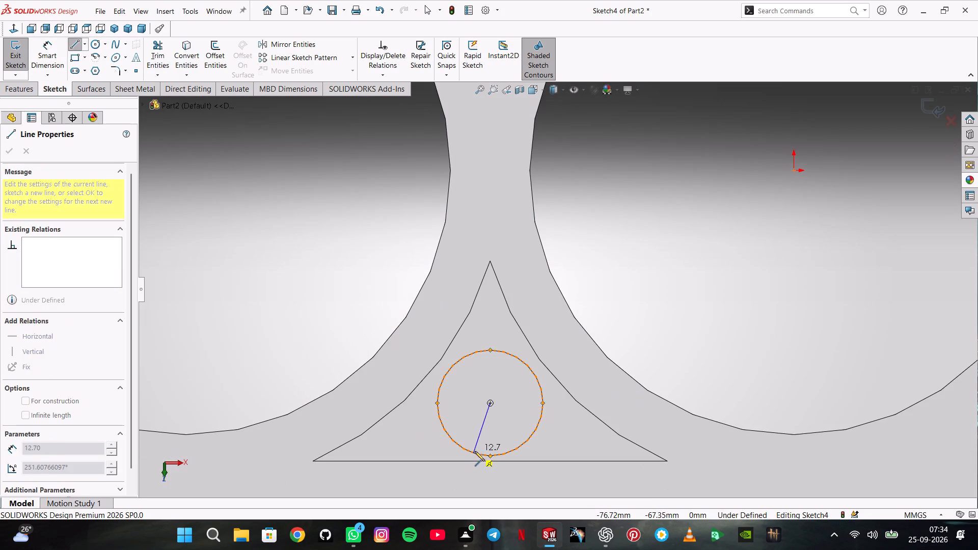
pyautogui.click(490, 460)
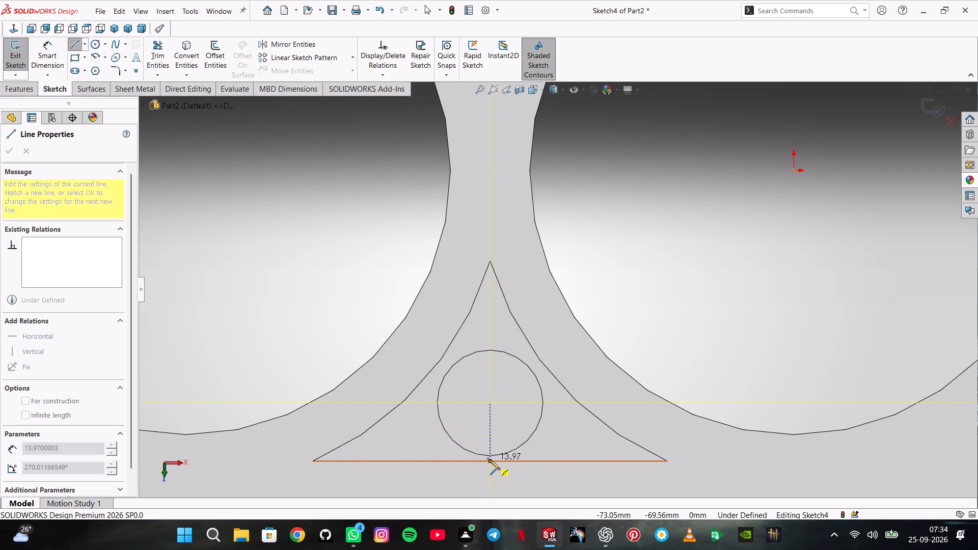
pyautogui.click(336, 344)
pyautogui.click(336, 344)
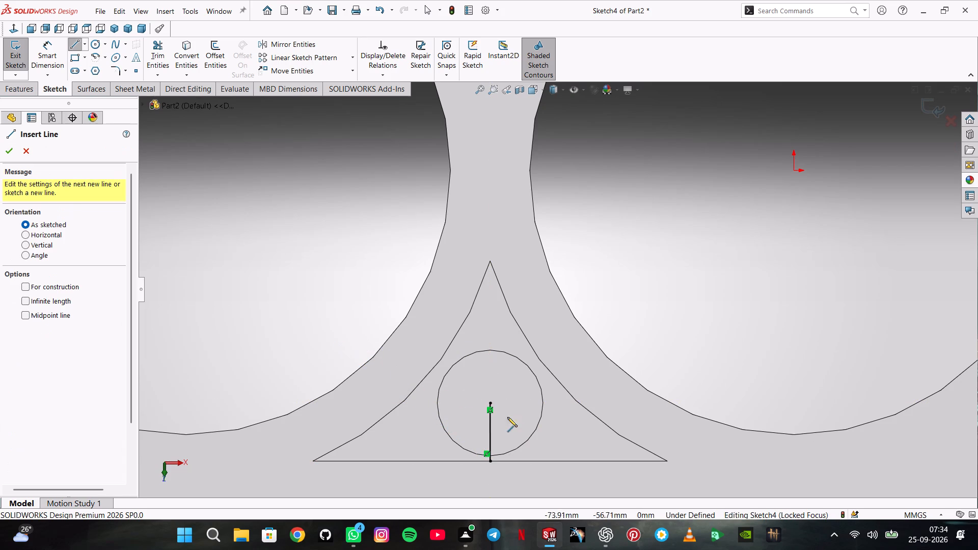
# Draw a line about 15.8 mm long from the lower middle post's centre up to the pocket's left curved edge.
pyautogui.click(492, 404)
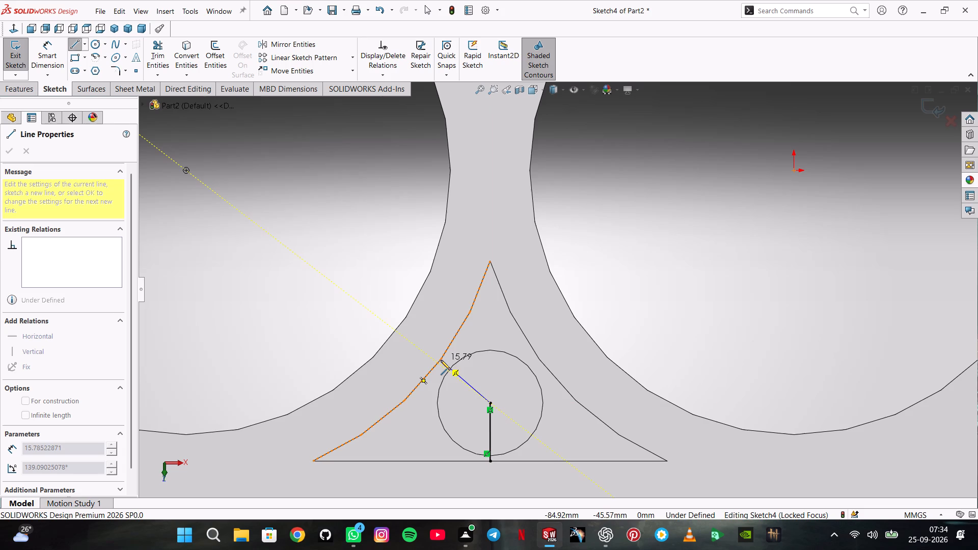
pyautogui.click(441, 360)
pyautogui.doubleClick(347, 330)
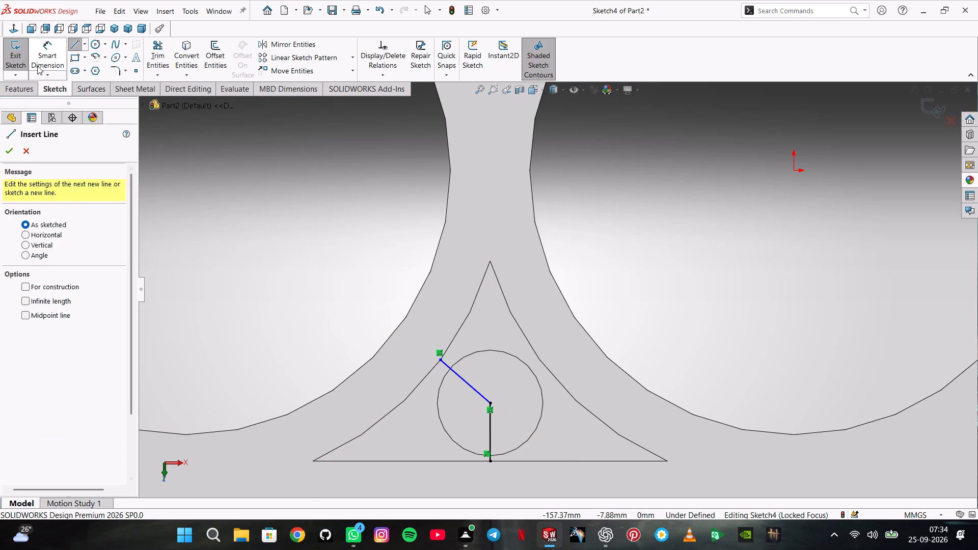
# Dimension the angle between the vertical line and the slanted line to 120 degrees.
pyautogui.click(38, 65)
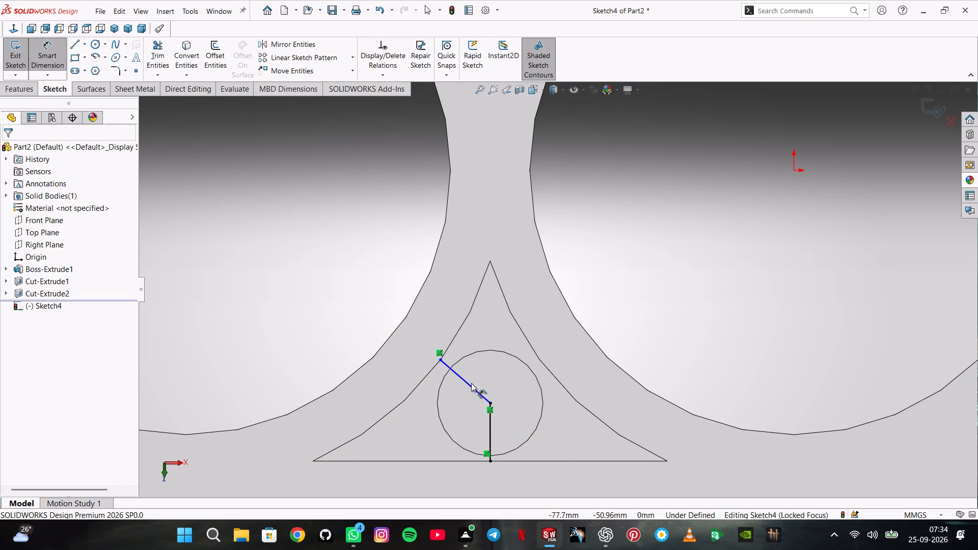
pyautogui.click(488, 419)
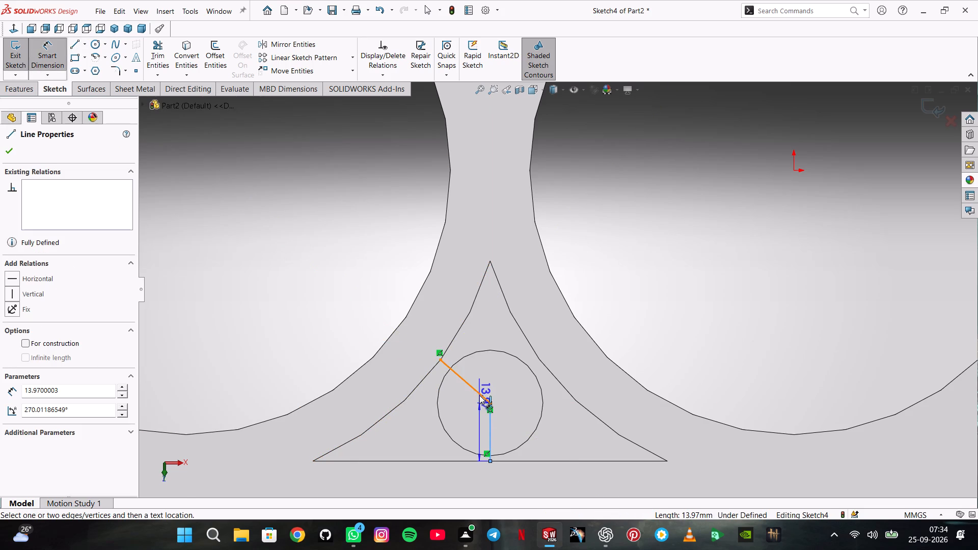
pyautogui.click(479, 395)
pyautogui.click(464, 402)
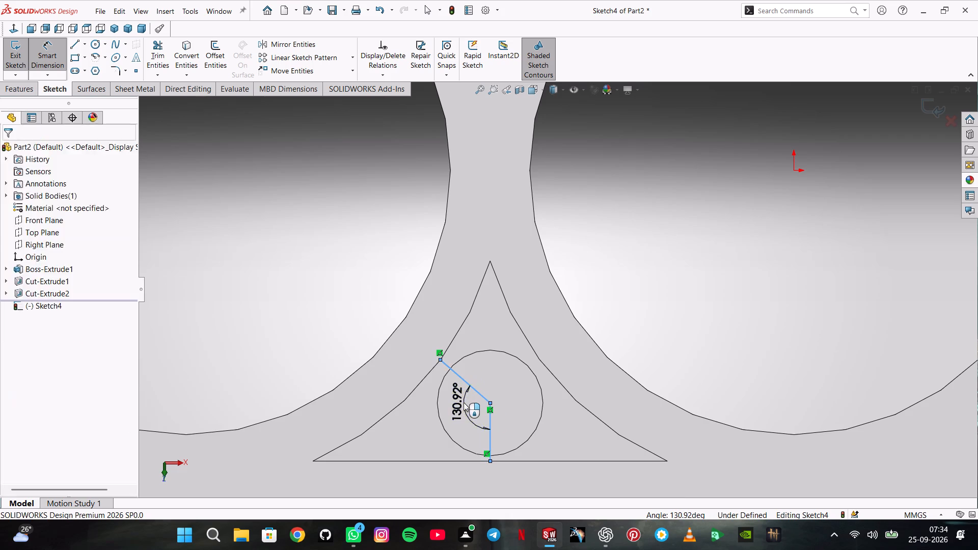
pyautogui.write('120')
pyautogui.press('Return')
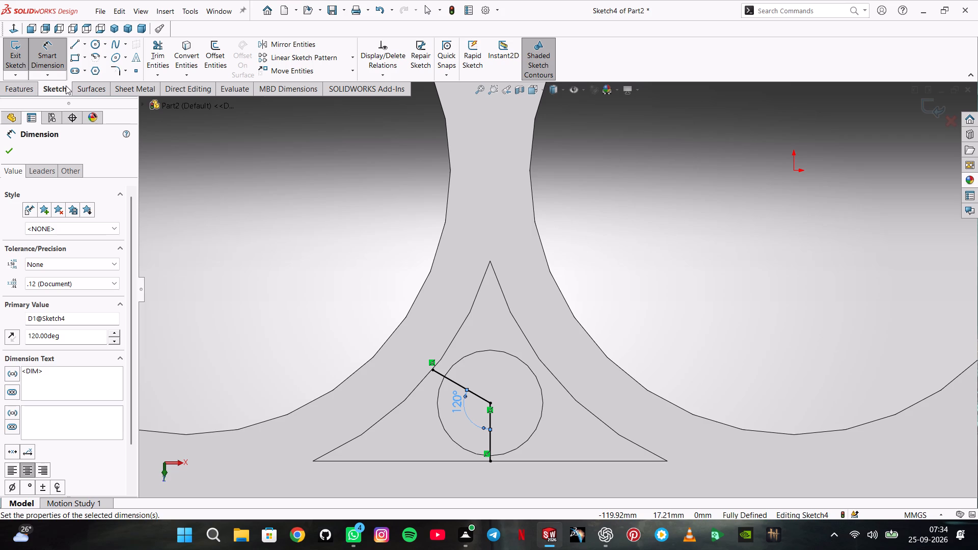
# Create a both-sides rib 5 mm thick from the two connected lines, extruded normal to the sketch with the Linear type.
pyautogui.click(37, 84)
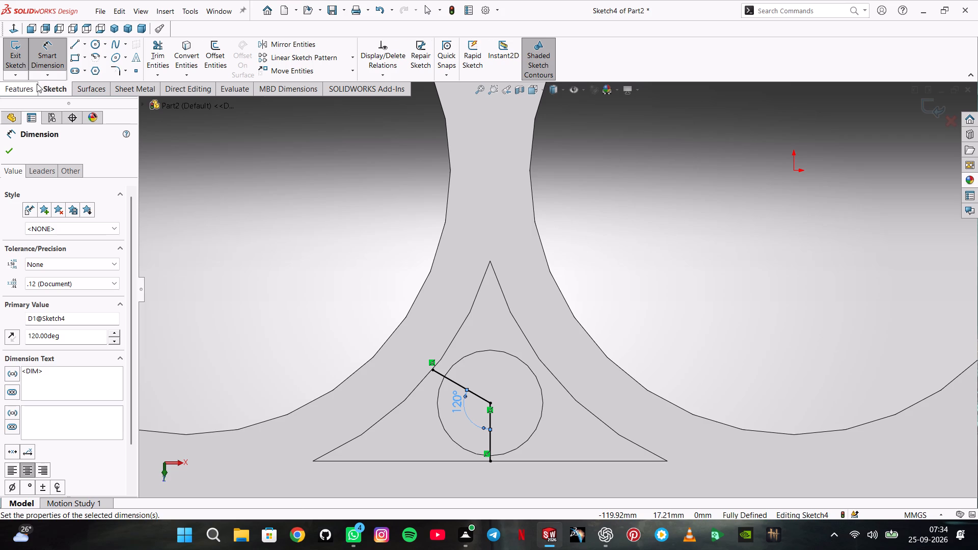
pyautogui.click(397, 43)
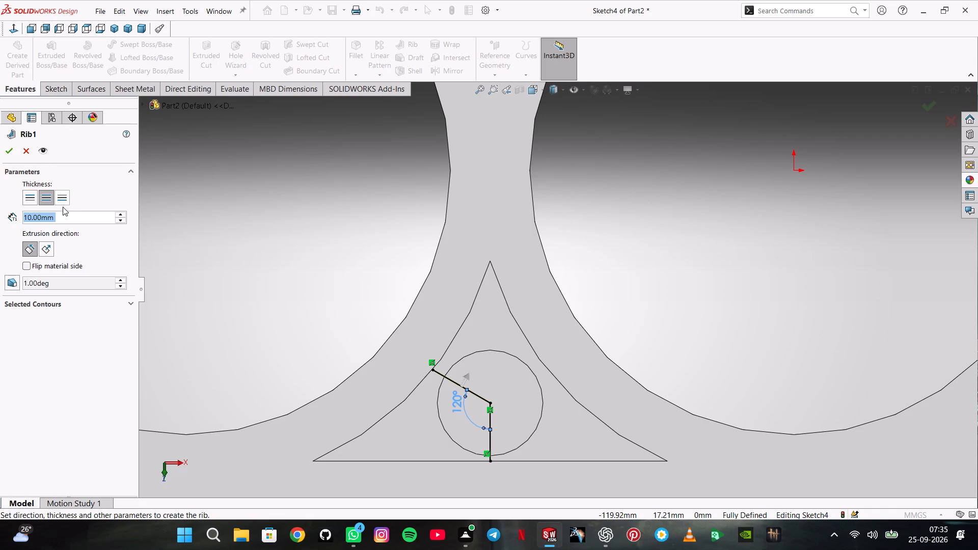
pyautogui.press('5')
pyautogui.press('Return')
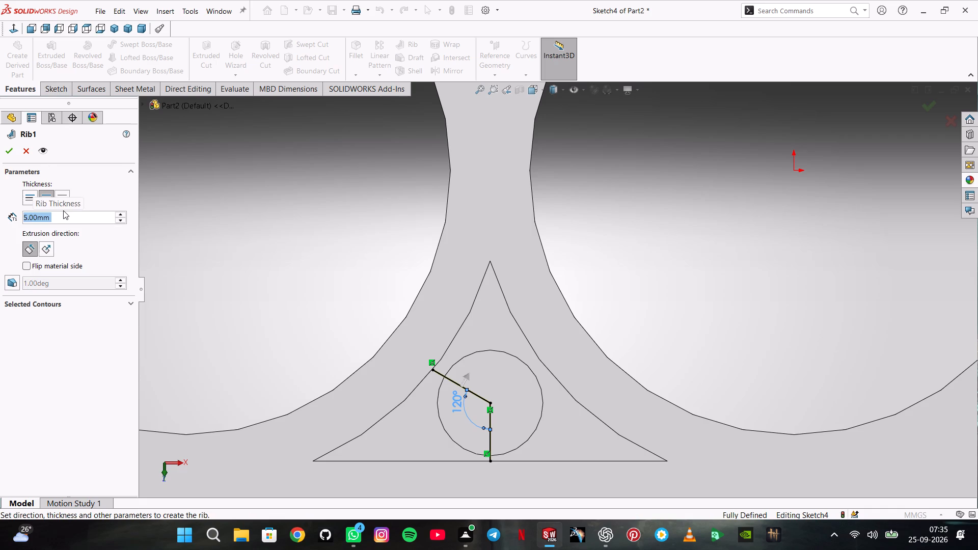
pyautogui.click(442, 375)
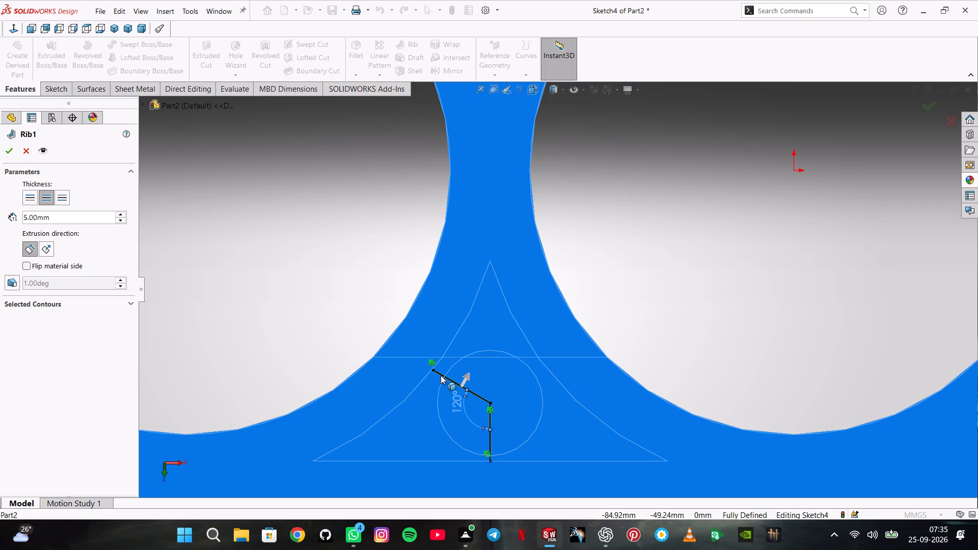
pyautogui.moveTo(441, 375); pyautogui.dragTo(461, 377, button='middle')
pyautogui.scroll(2, 461, 377)
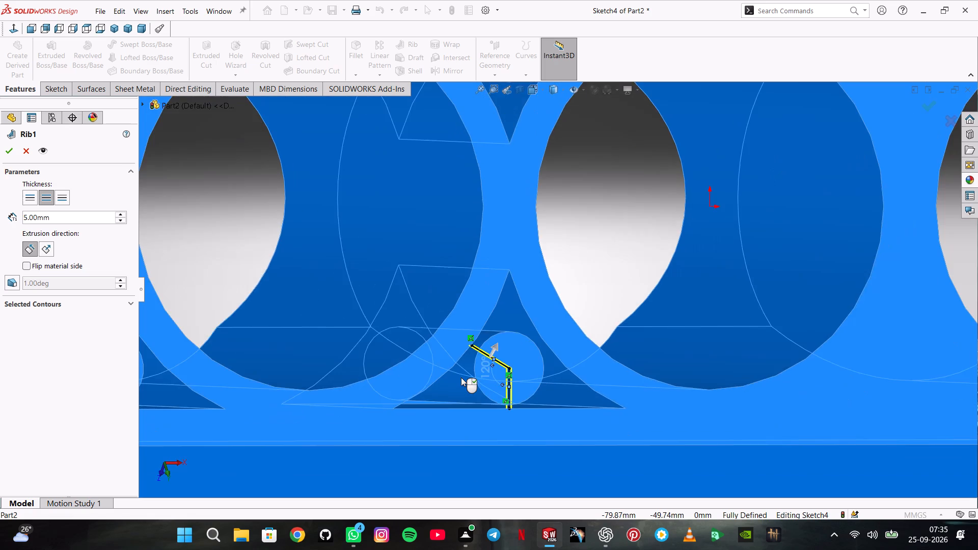
pyautogui.scroll(1, 461, 377)
pyautogui.scroll(1, 484, 342)
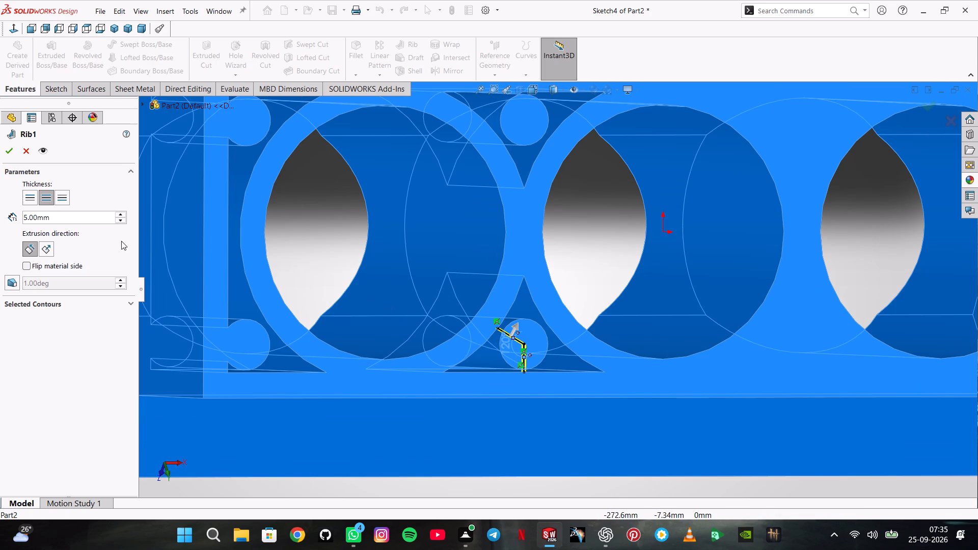
pyautogui.click(46, 243)
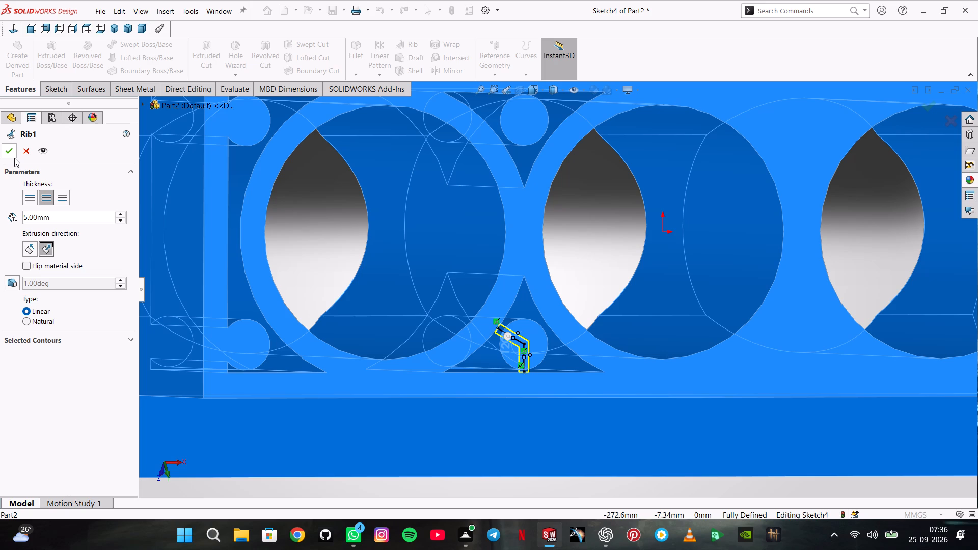
pyautogui.click(12, 156)
pyautogui.click(657, 253)
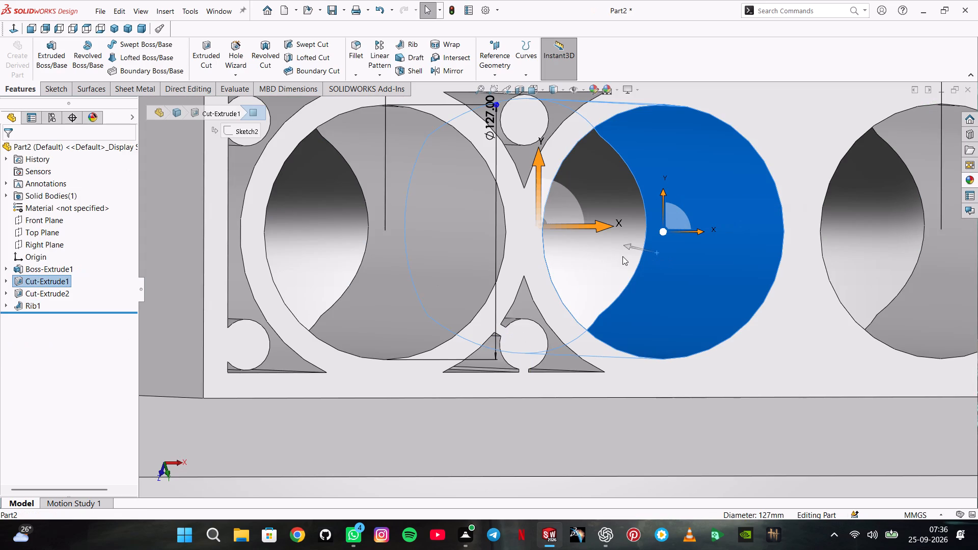
pyautogui.click(621, 256)
# Start a sketch on the bored end face and draw a line about 15.75 mm long from the lower middle post's centre to the pocket's right curved edge.
pyautogui.moveTo(603, 260); pyautogui.dragTo(580, 271, button='middle')
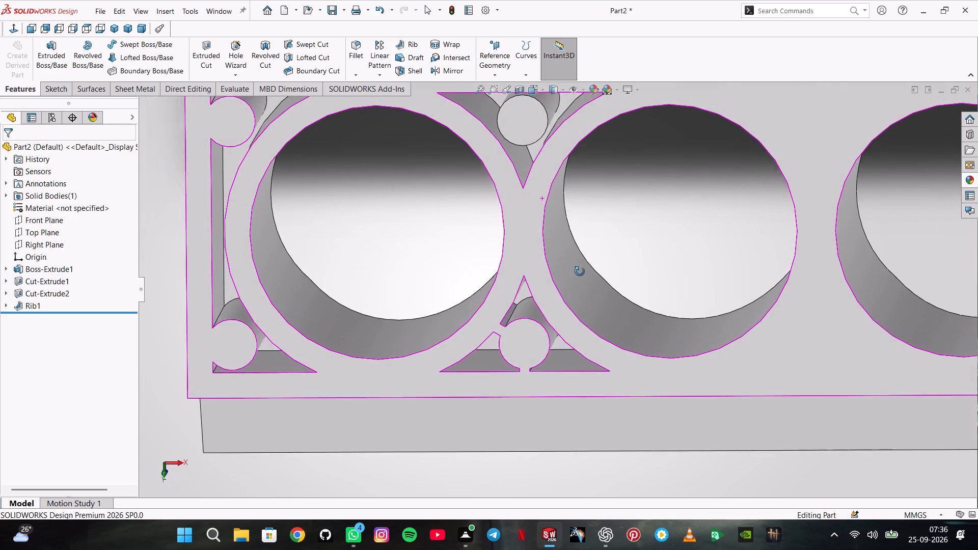
pyautogui.moveTo(580, 271); pyautogui.dragTo(590, 240, button='middle')
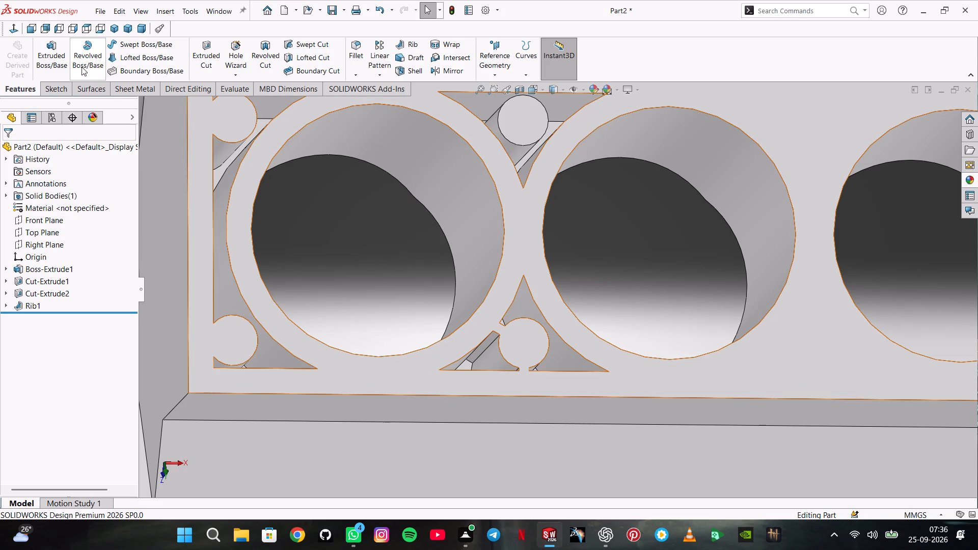
pyautogui.click(63, 84)
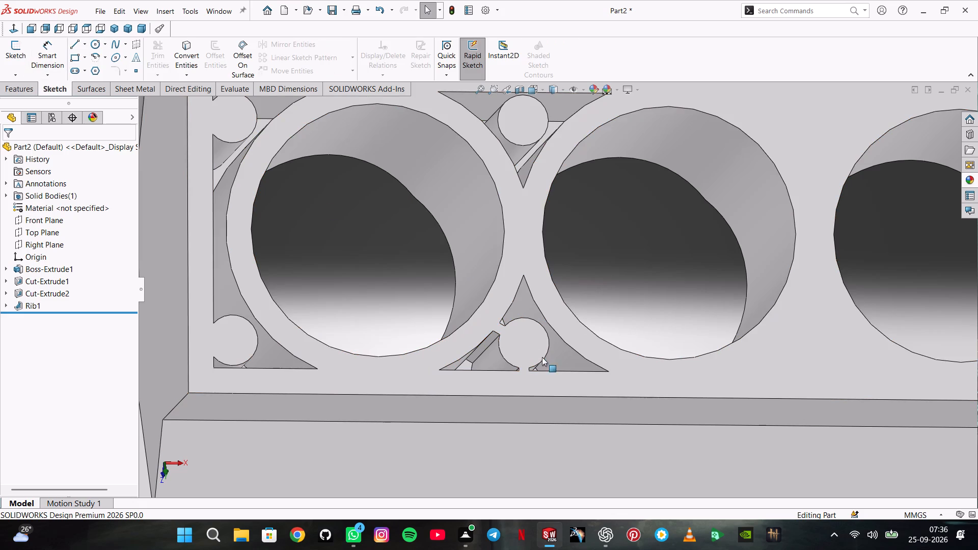
pyautogui.click(431, 361)
pyautogui.click(476, 331)
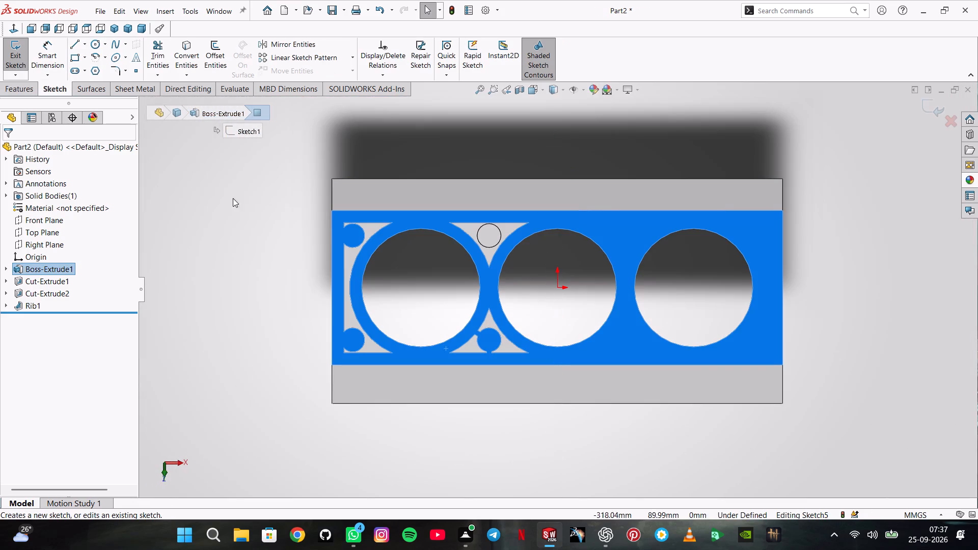
pyautogui.click(78, 49)
pyautogui.scroll(-5, 617, 338)
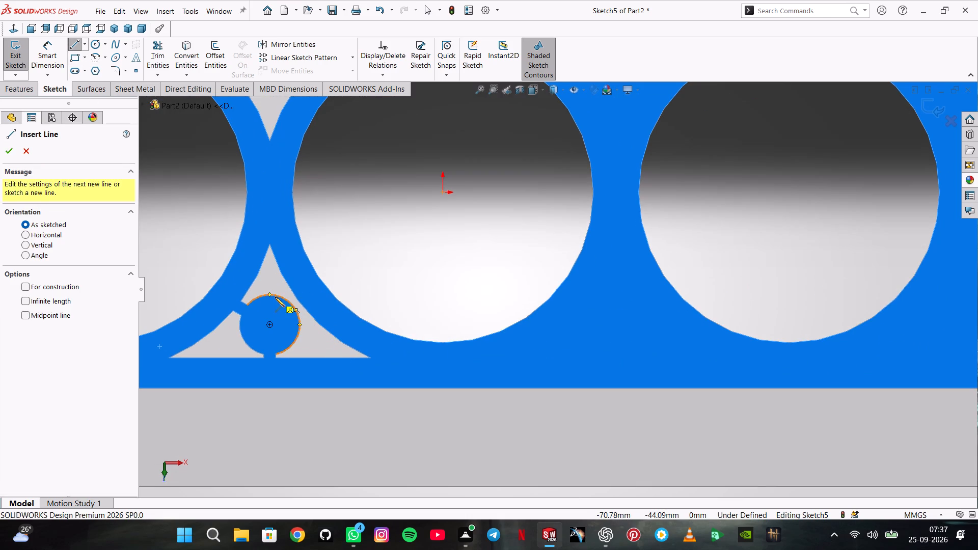
pyautogui.click(270, 325)
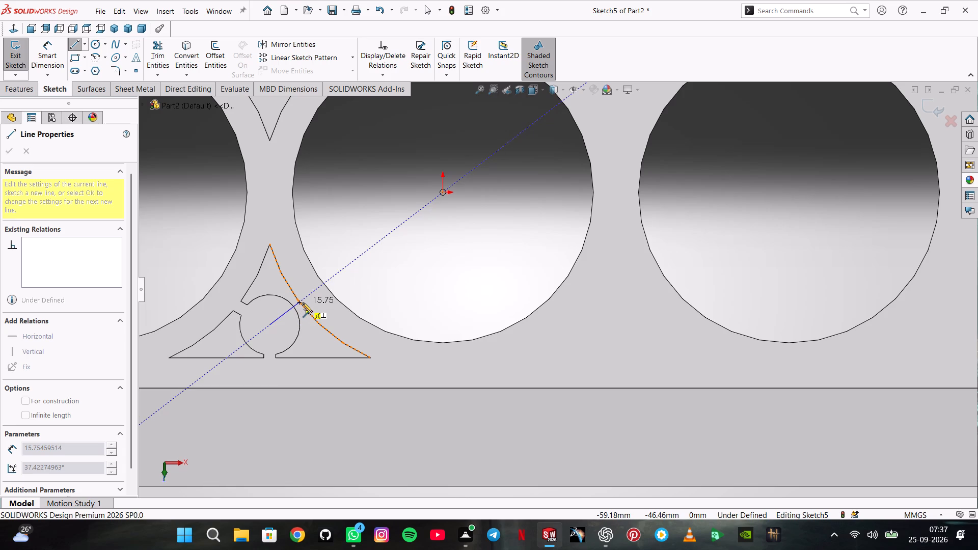
pyautogui.click(303, 302)
pyautogui.doubleClick(358, 281)
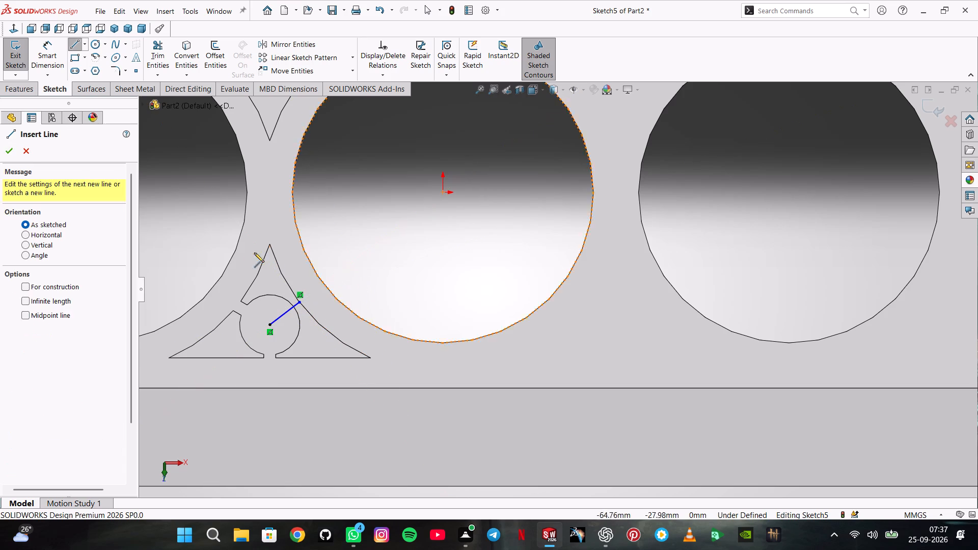
pyautogui.click(16, 150)
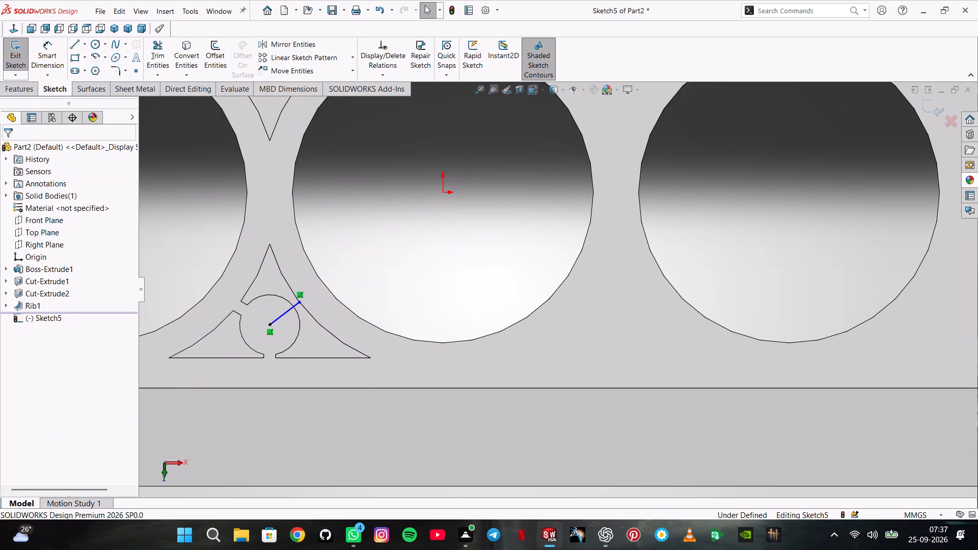
# Create a both-sides, Linear-type rib 5 mm thick, normal to the sketch, using the new slanted line as the selected contour.
pyautogui.click(32, 89)
pyautogui.click(413, 44)
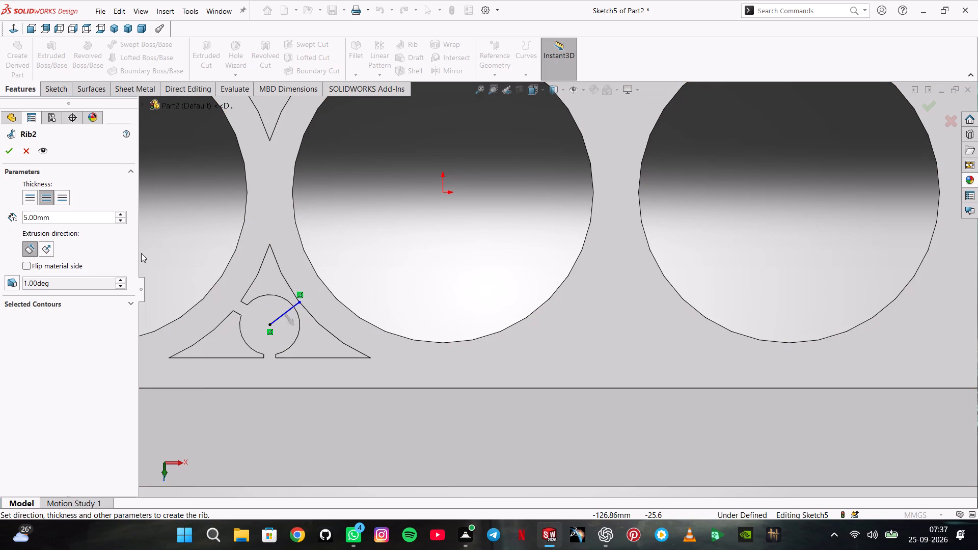
pyautogui.click(44, 251)
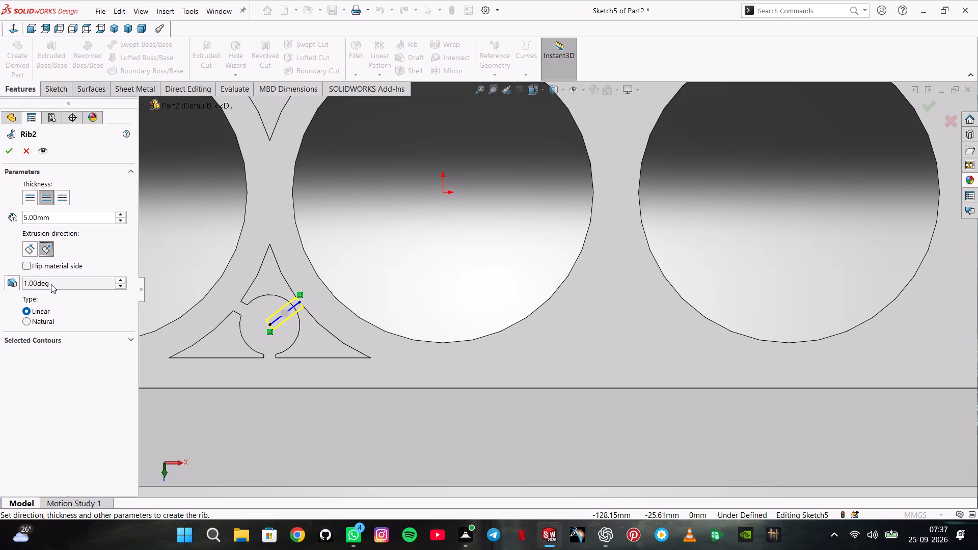
pyautogui.click(63, 335)
pyautogui.click(65, 339)
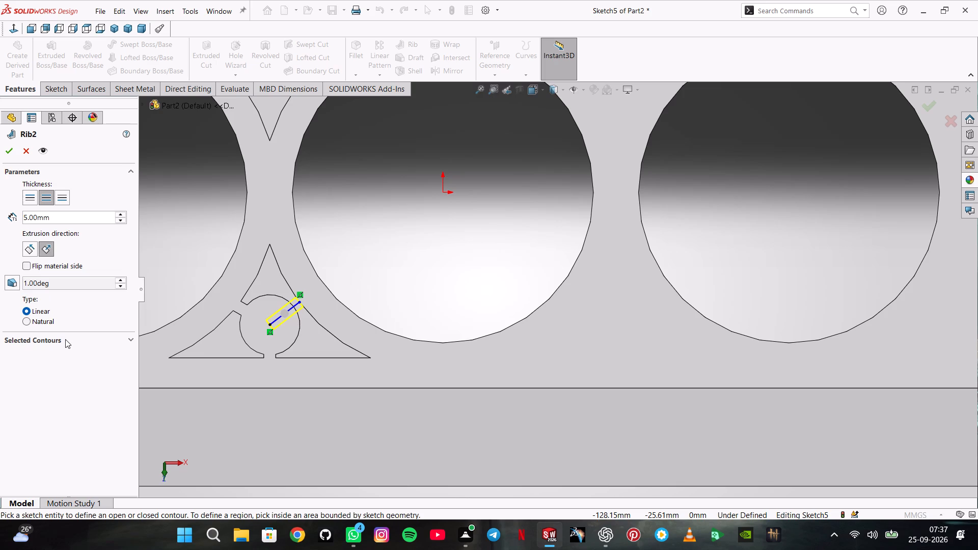
pyautogui.click(294, 306)
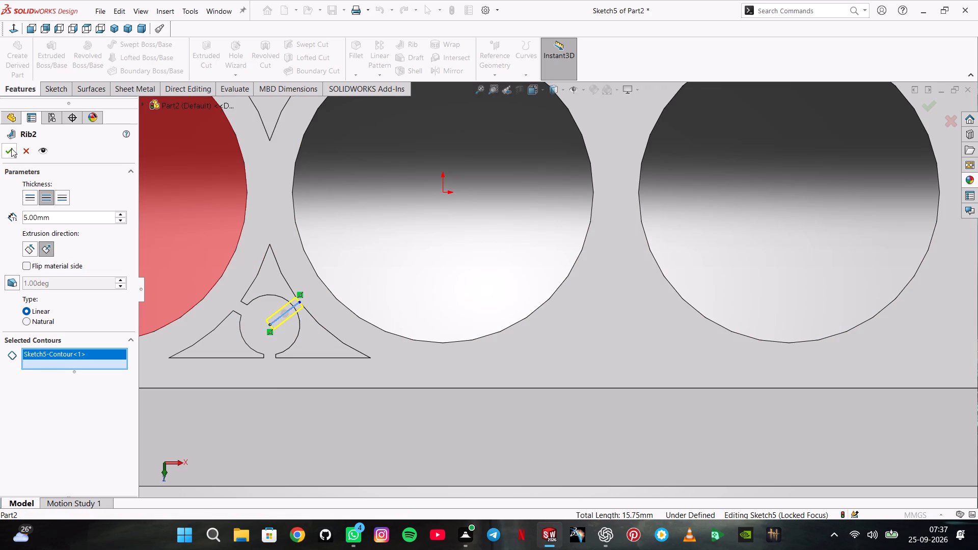
pyautogui.click(11, 147)
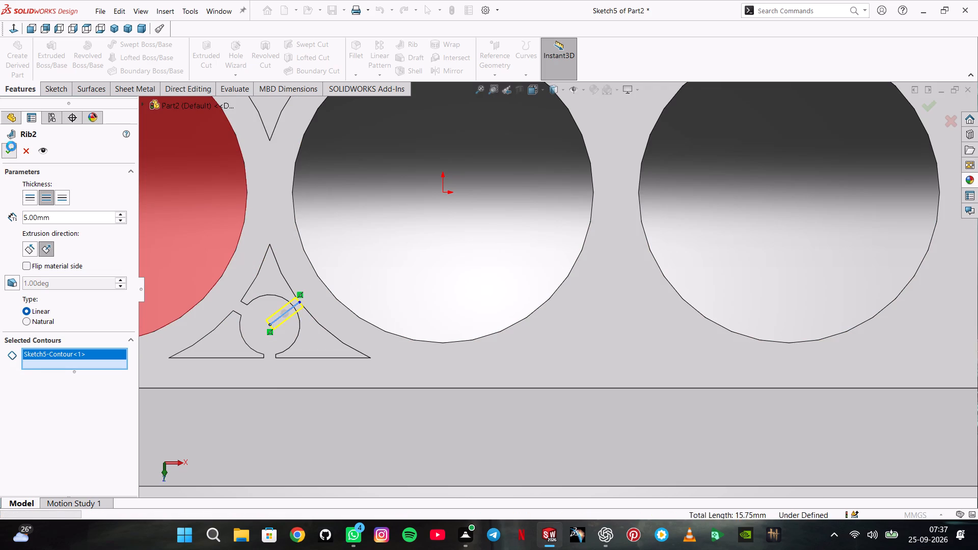
pyautogui.click(356, 217)
# Start a sketch on the bored end face and draw a horizontal line from the lower-left corner post's centre to the pocket's curved edge.
pyautogui.moveTo(338, 262); pyautogui.dragTo(336, 186, button='middle')
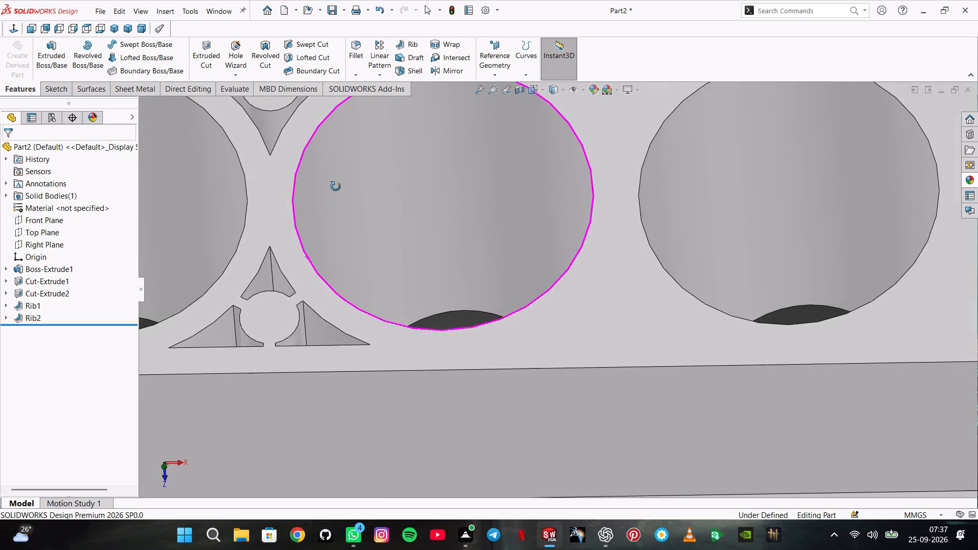
pyautogui.moveTo(336, 186); pyautogui.dragTo(347, 215, button='middle')
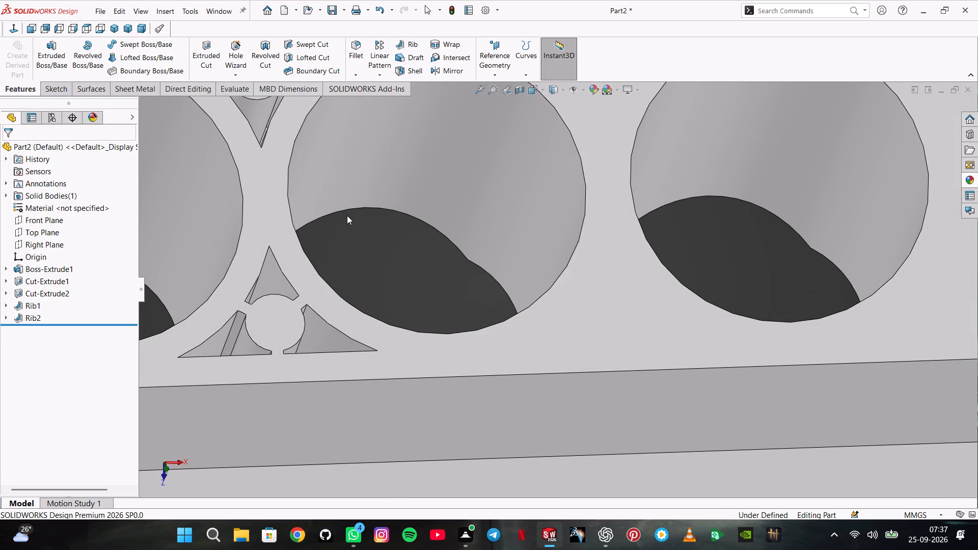
pyautogui.scroll(5, 321, 272)
pyautogui.moveTo(300, 306); pyautogui.dragTo(297, 372, button='middle')
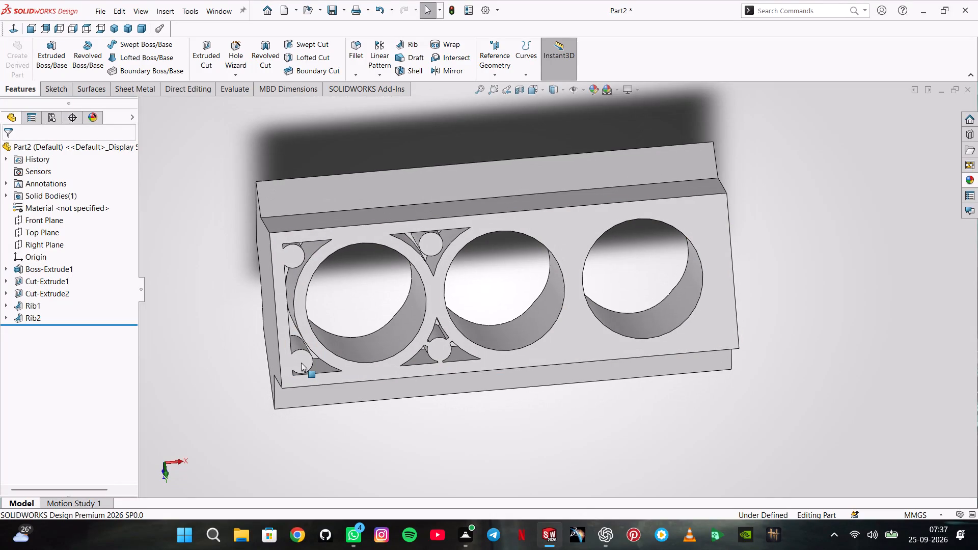
pyautogui.click(361, 376)
pyautogui.click(403, 341)
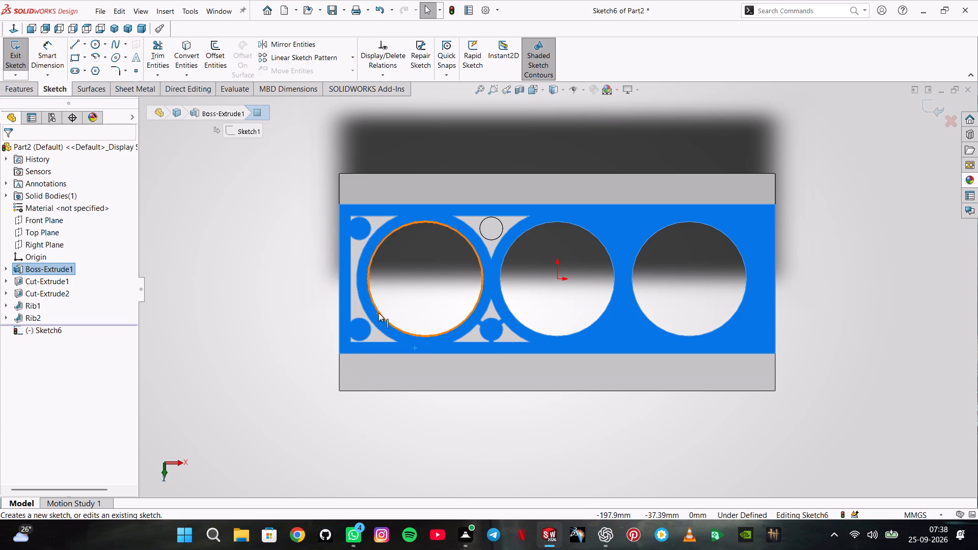
pyautogui.scroll(-6, 378, 313)
pyautogui.click(73, 43)
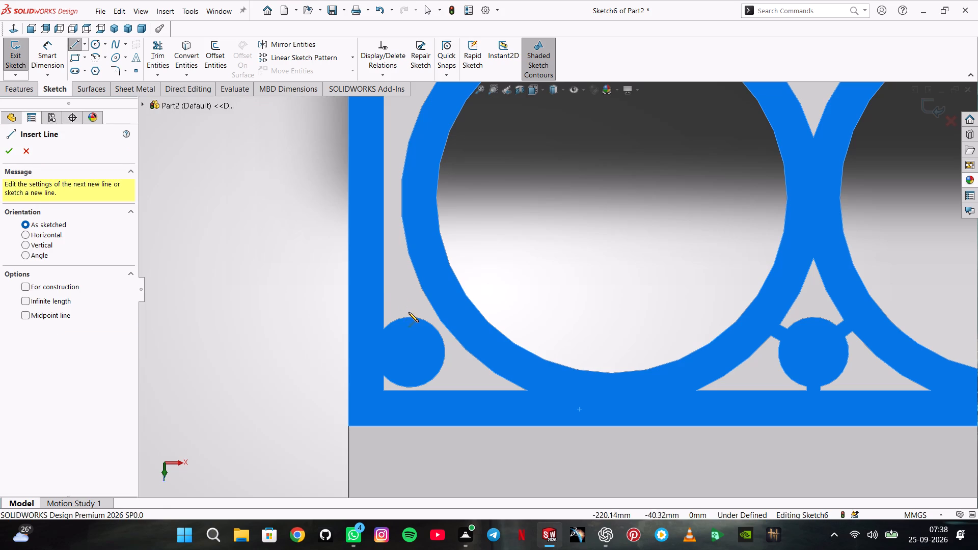
pyautogui.click(410, 353)
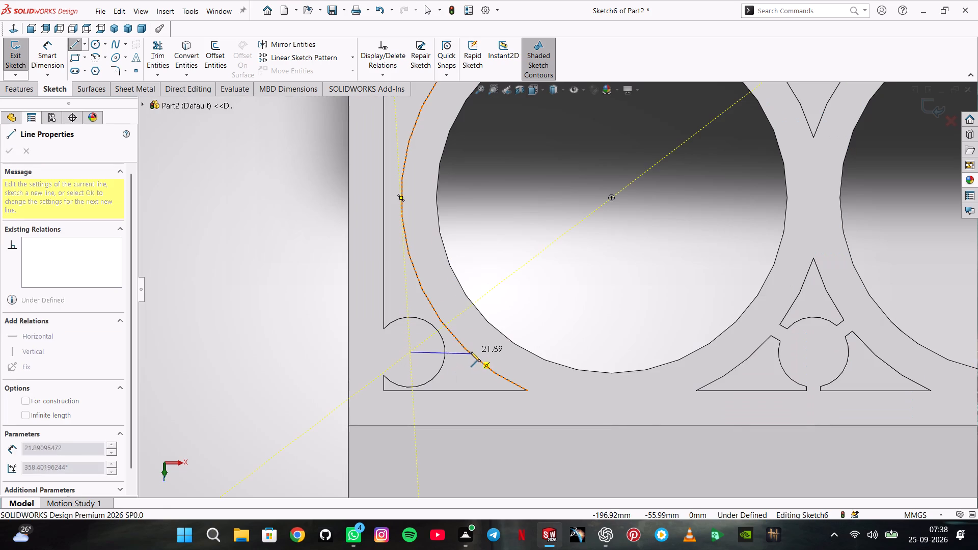
pyautogui.click(471, 351)
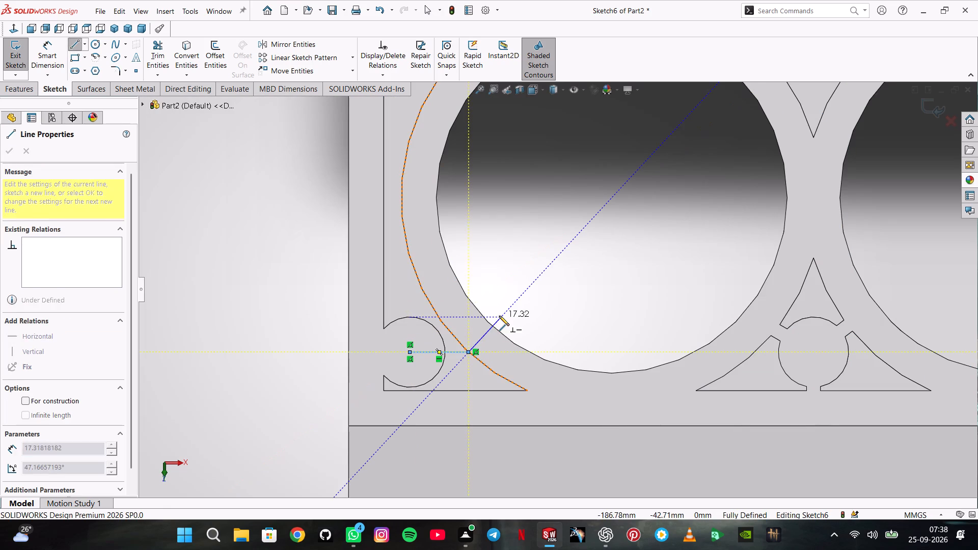
pyautogui.doubleClick(499, 316)
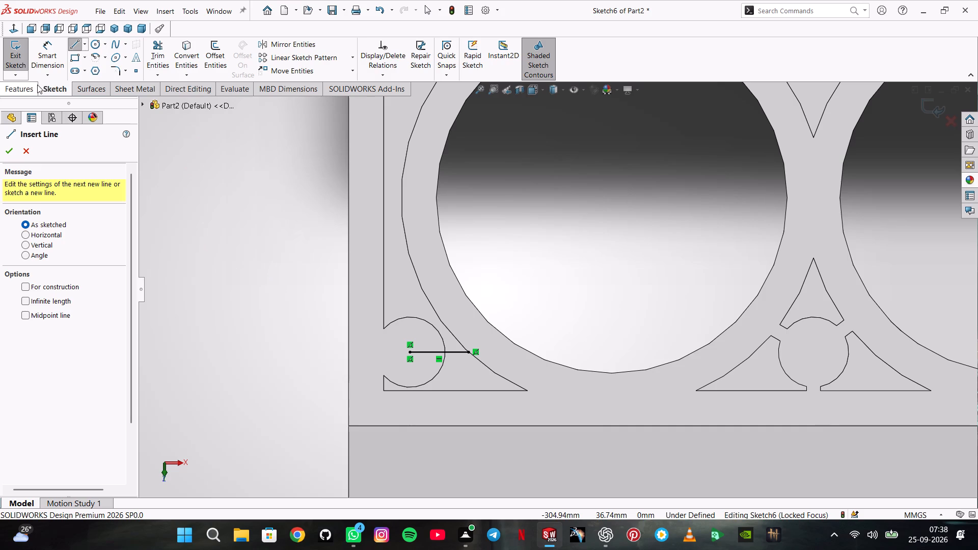
# Create a both-sides, Linear-type rib 5 mm thick from the horizontal line, extruded normal to the sketch.
pyautogui.click(36, 85)
pyautogui.click(398, 46)
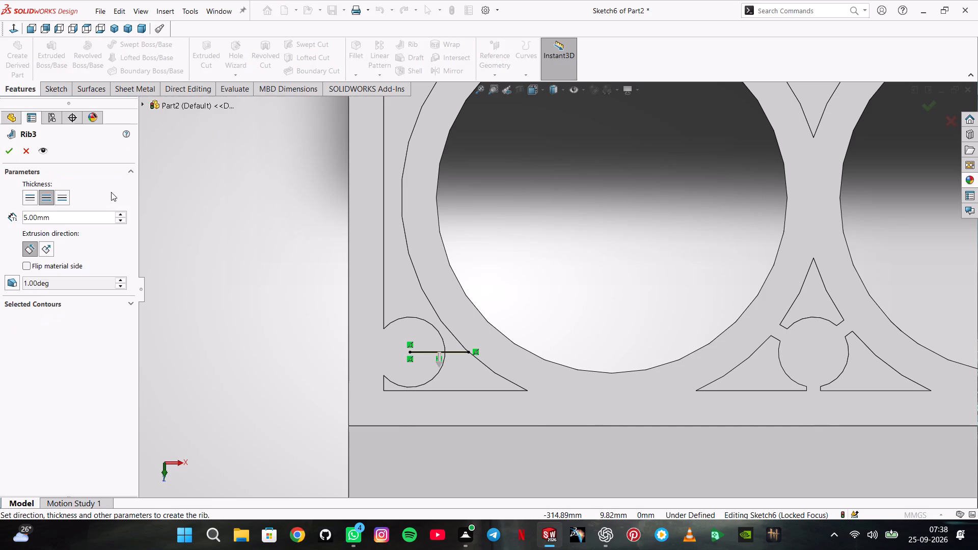
pyautogui.click(47, 248)
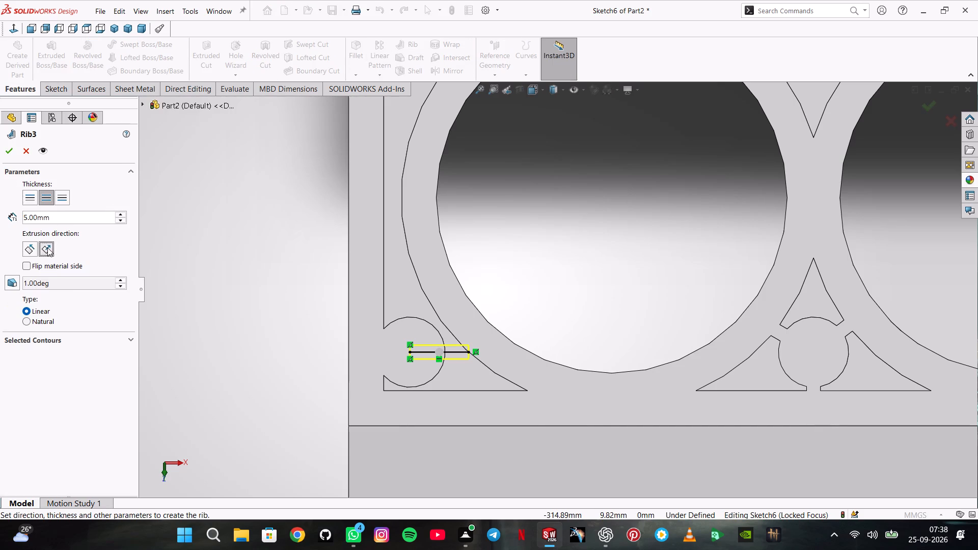
pyautogui.click(8, 154)
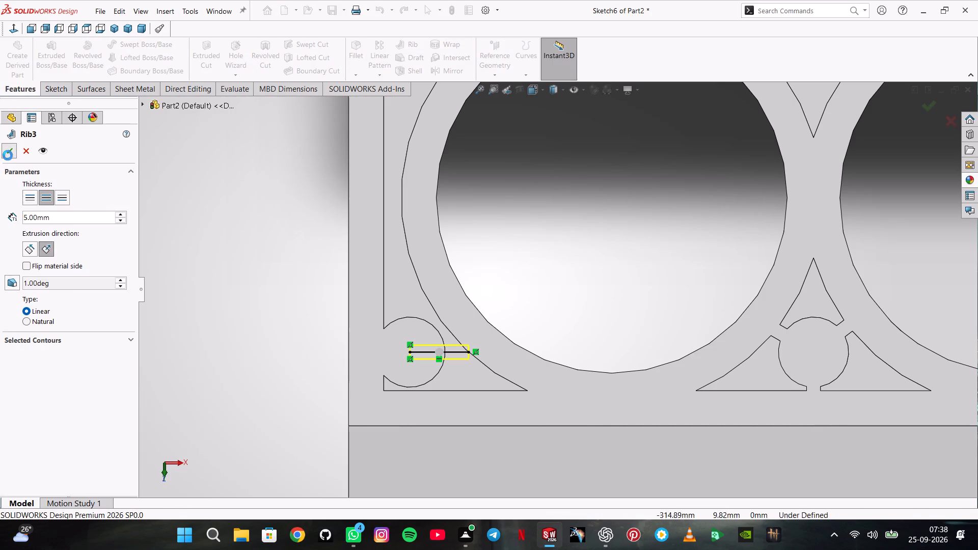
pyautogui.click(227, 207)
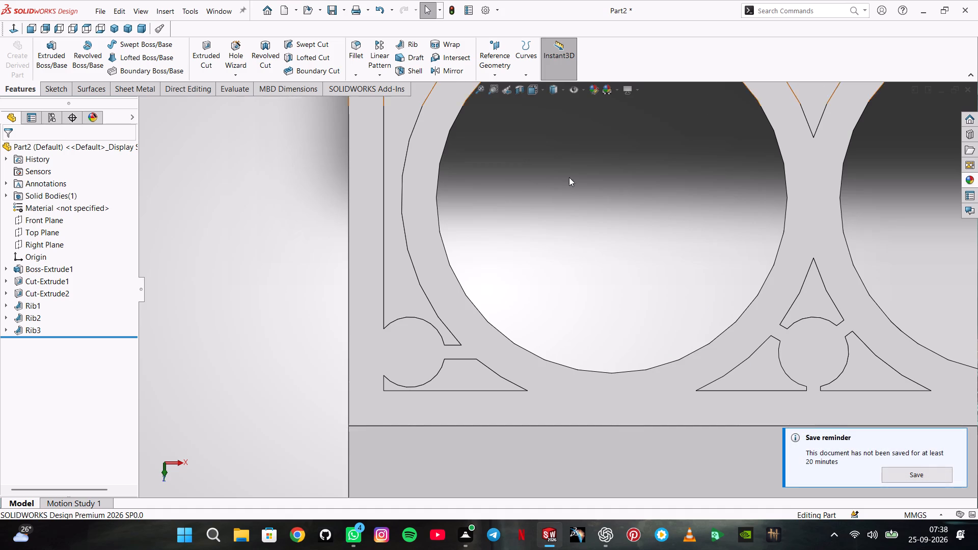
# Create a reference plane parallel to the block's long upper side face, passing through the midpoint of the bored face's short left edge.
pyautogui.scroll(4, 569, 177)
pyautogui.moveTo(553, 179); pyautogui.dragTo(581, 189, button='middle')
pyautogui.scroll(-6, 577, 177)
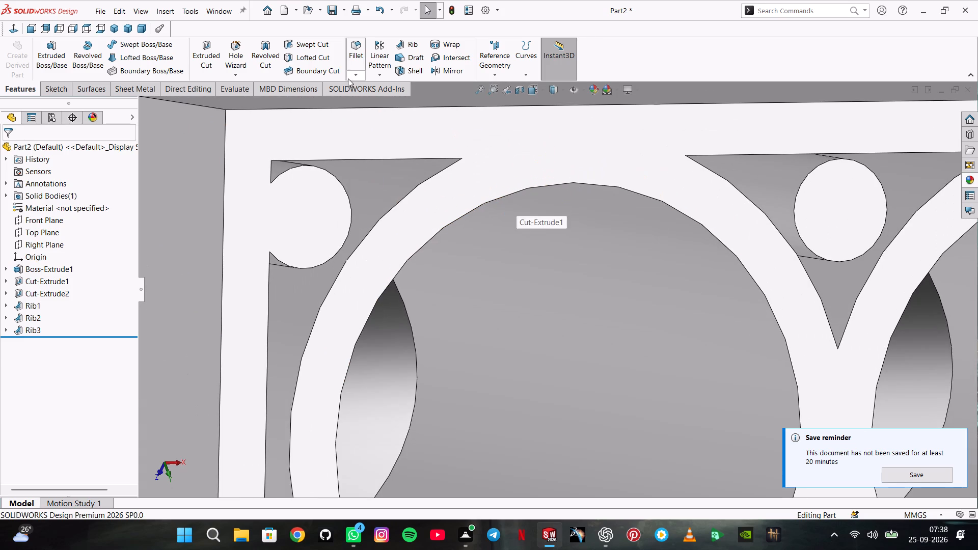
pyautogui.scroll(2, 371, 78)
pyautogui.click(503, 78)
pyautogui.click(504, 87)
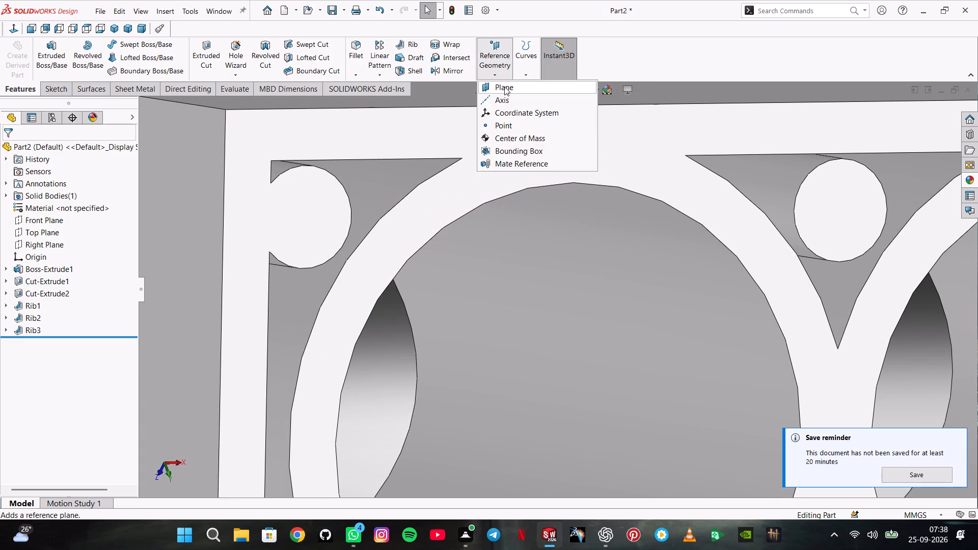
pyautogui.click(442, 95)
pyautogui.scroll(3, 497, 217)
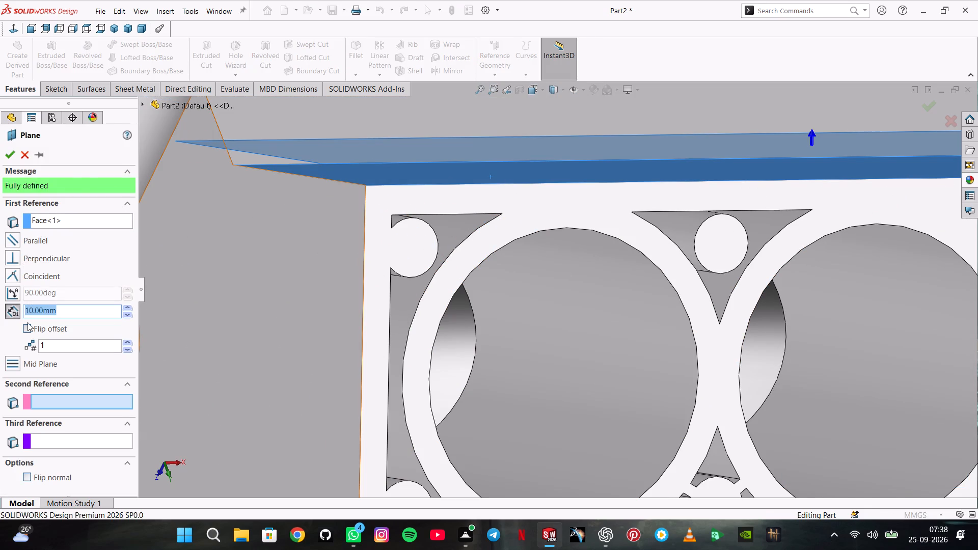
pyautogui.click(361, 378)
pyautogui.scroll(4, 406, 353)
pyautogui.moveTo(496, 342); pyautogui.dragTo(495, 342, button='middle')
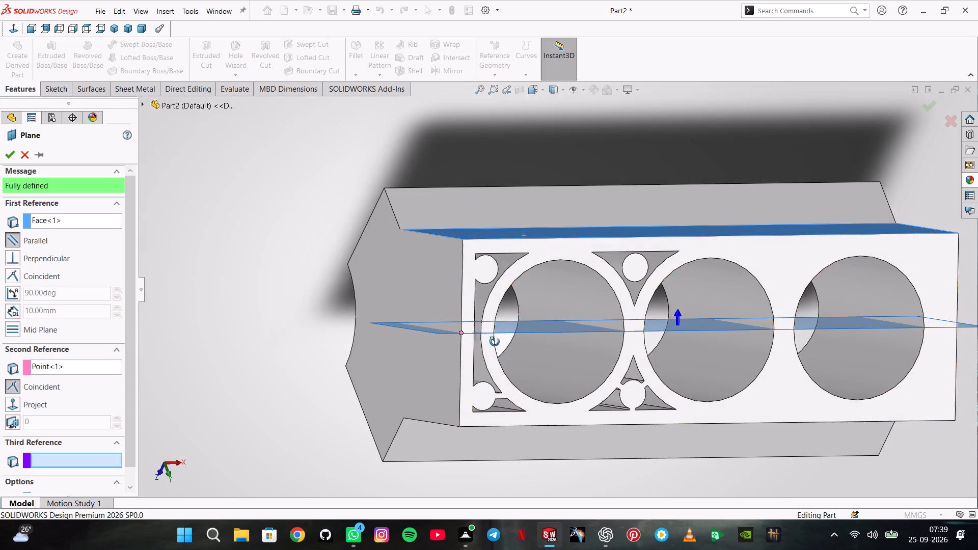
pyautogui.moveTo(495, 342); pyautogui.dragTo(485, 344, button='middle')
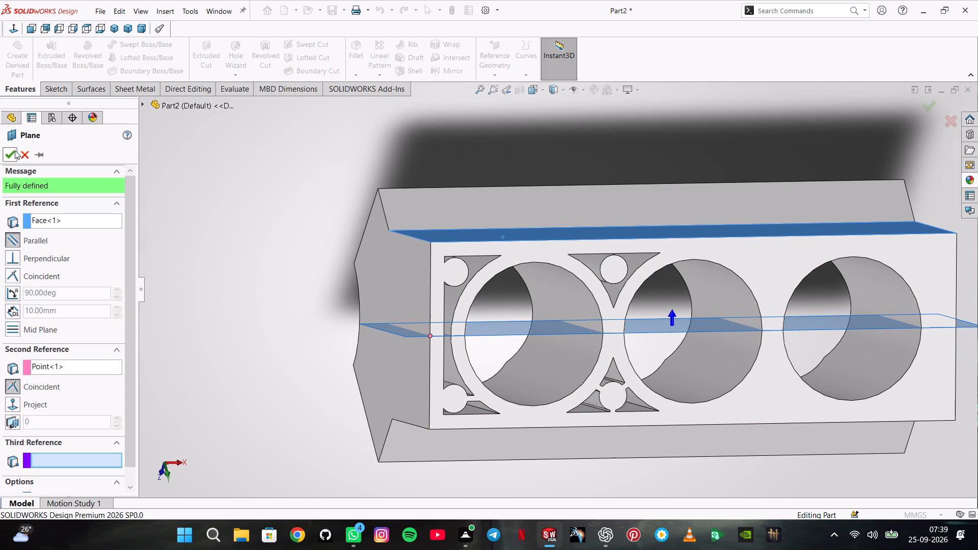
pyautogui.click(15, 150)
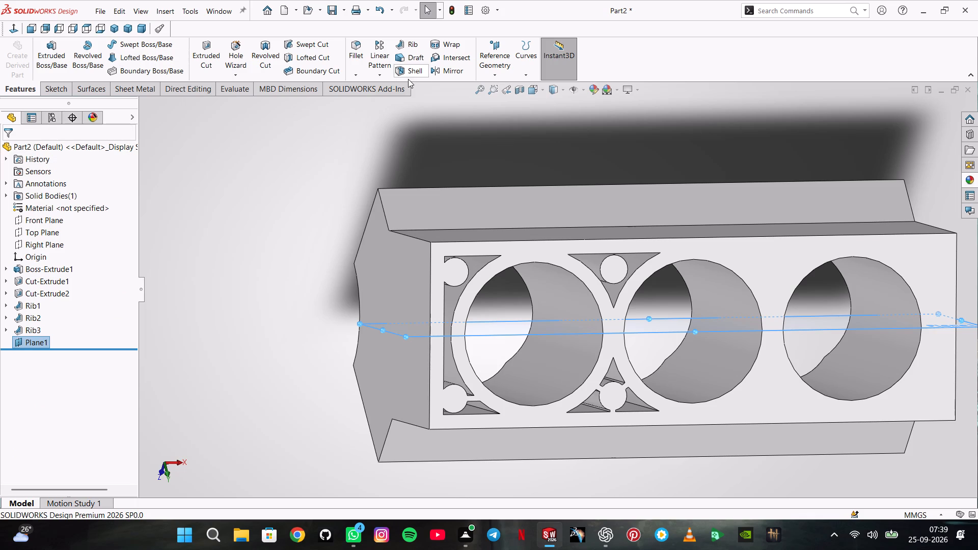
# Mirror the three rib features about the new mid-height reference plane onto the upper posts.
pyautogui.click(437, 70)
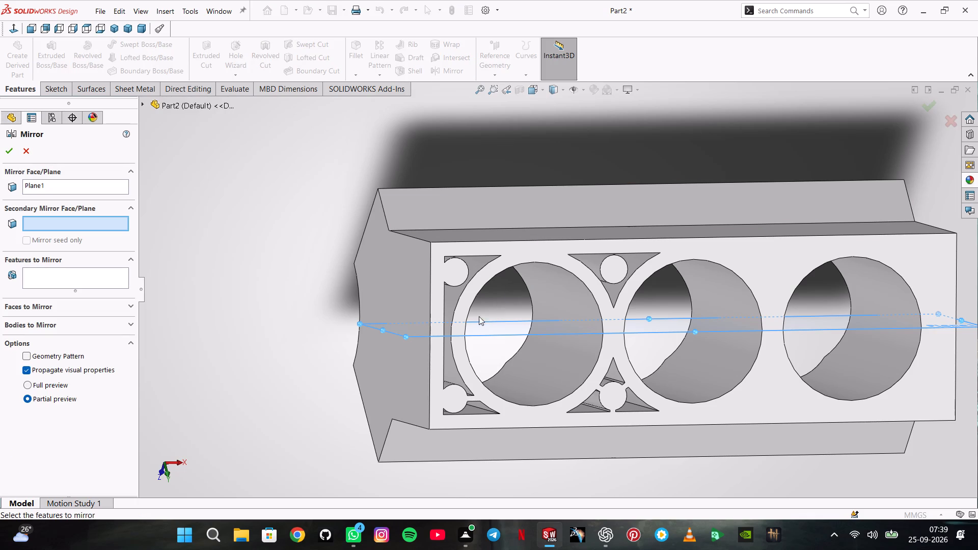
pyautogui.click(78, 284)
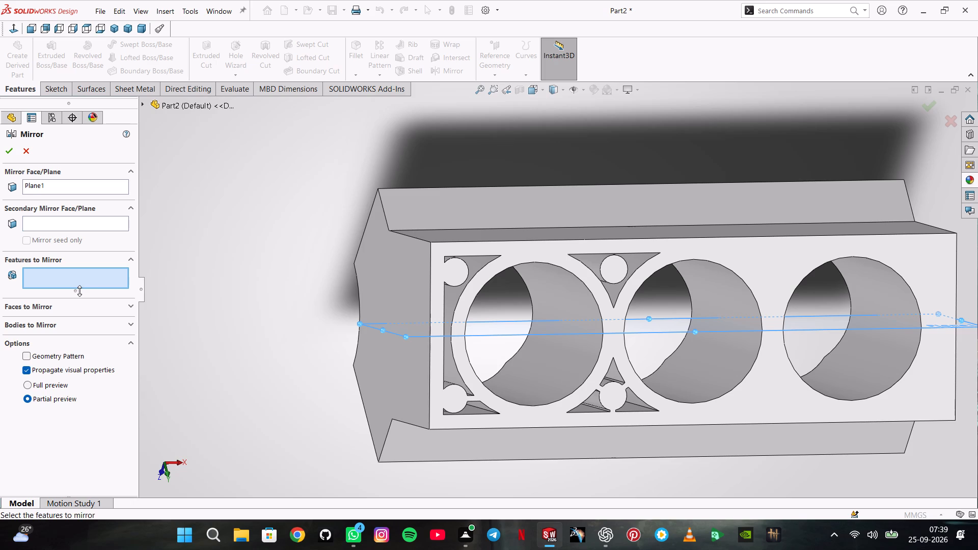
pyautogui.click(144, 105)
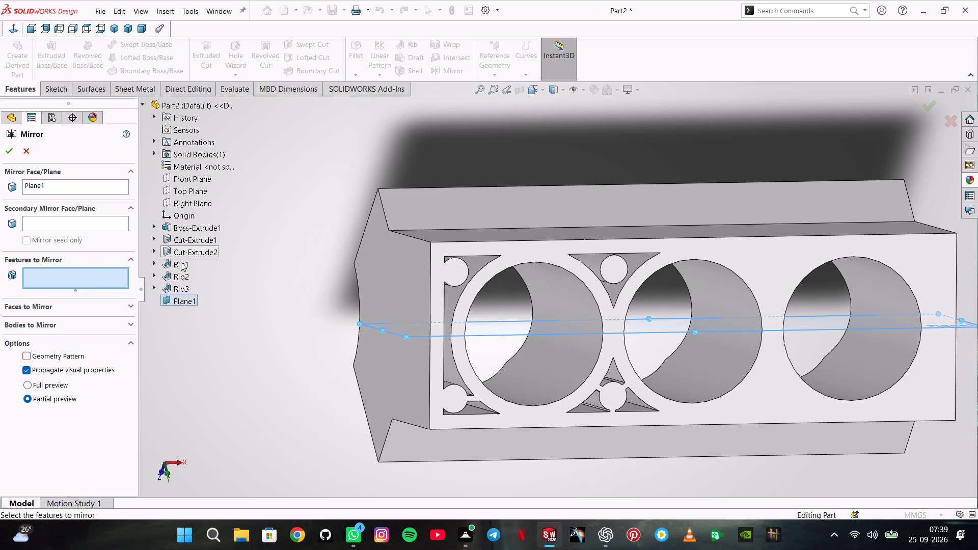
pyautogui.click(183, 276)
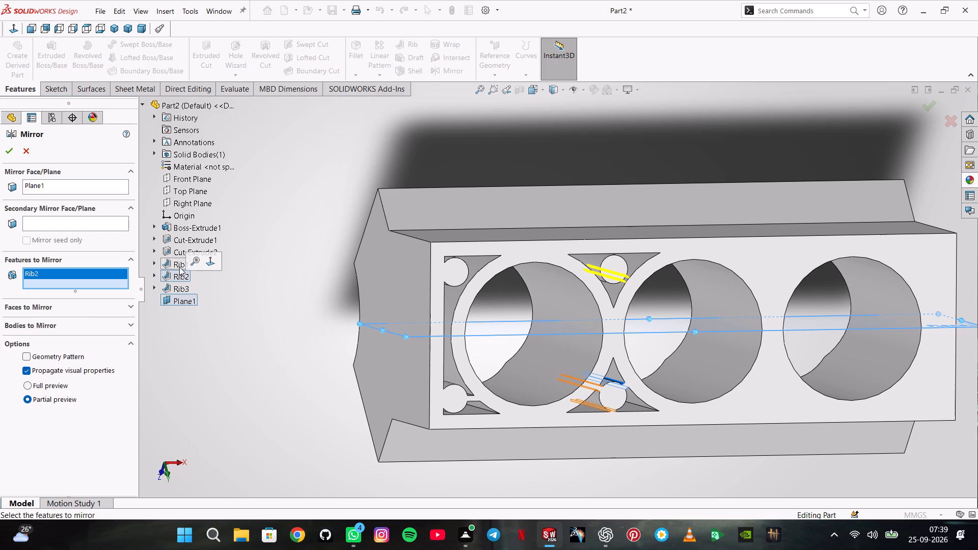
pyautogui.click(179, 266)
pyautogui.click(185, 284)
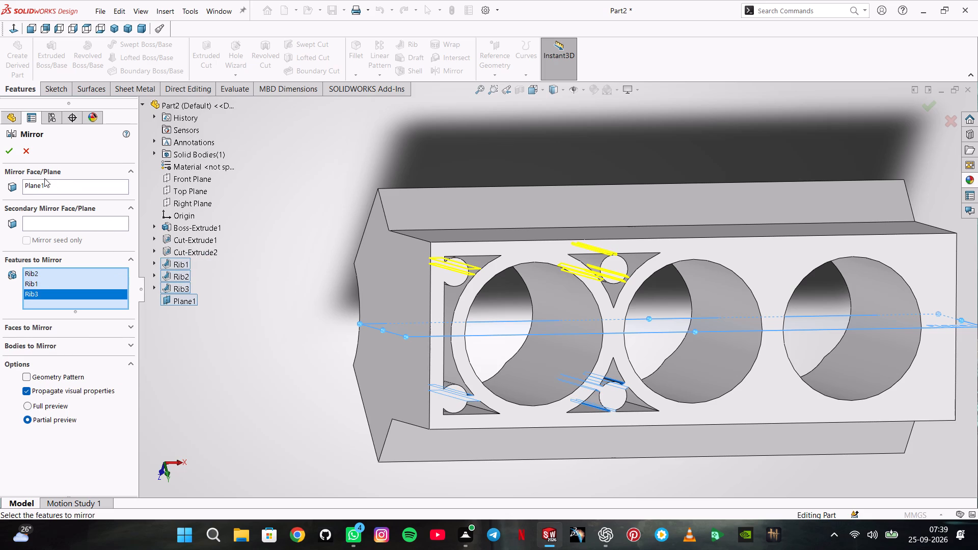
pyautogui.click(11, 152)
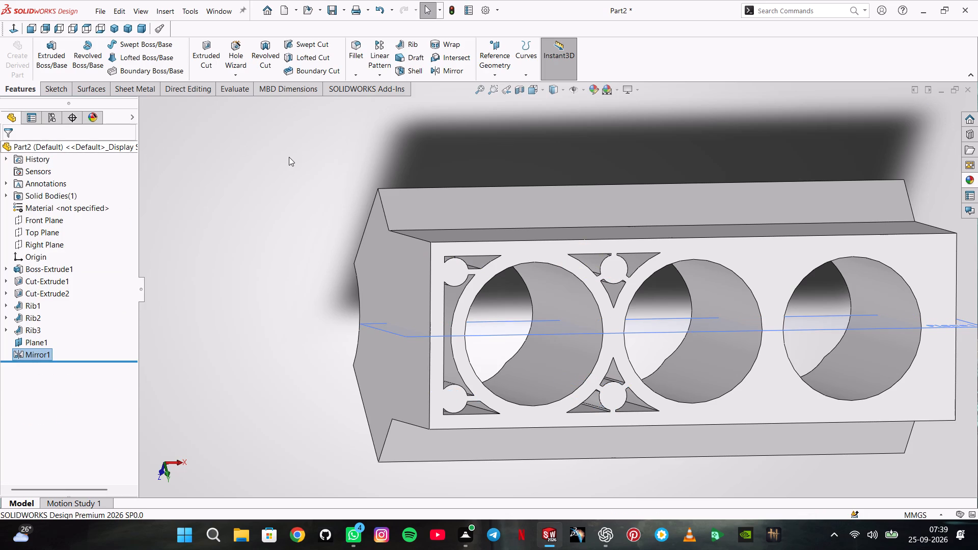
# Mirror the pocket cut, the three ribs and the existing rib mirror feature about the Right Plane.
pyautogui.rightClick(48, 344)
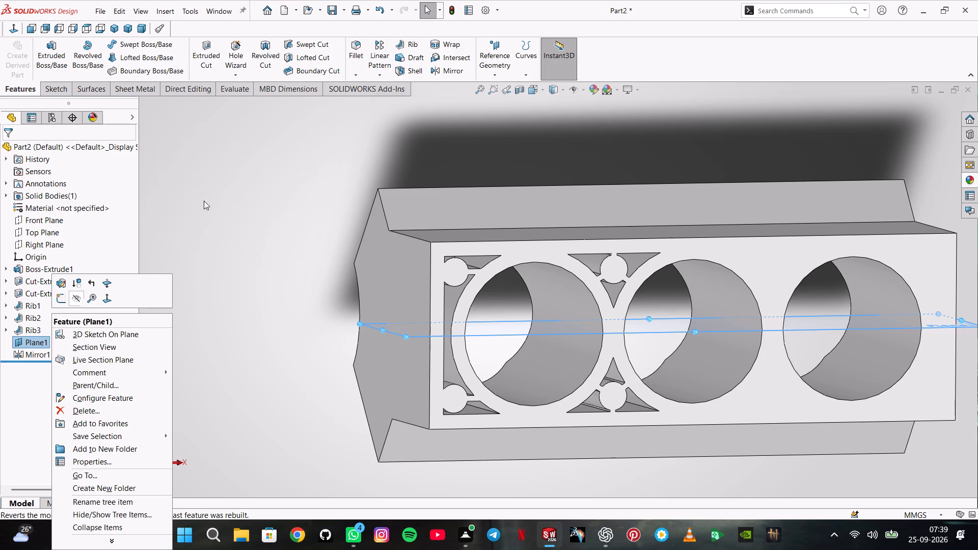
pyautogui.click(449, 68)
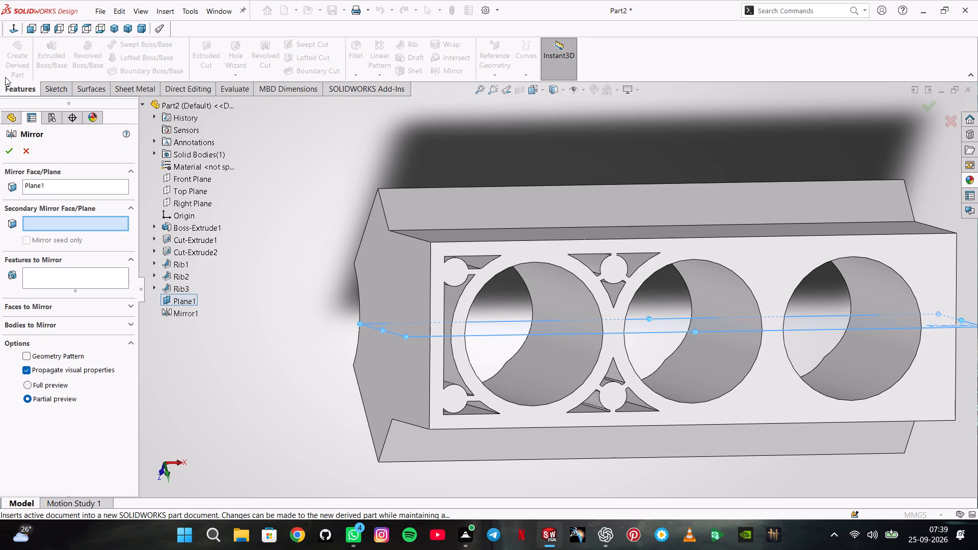
pyautogui.click(94, 182)
pyautogui.rightClick(96, 185)
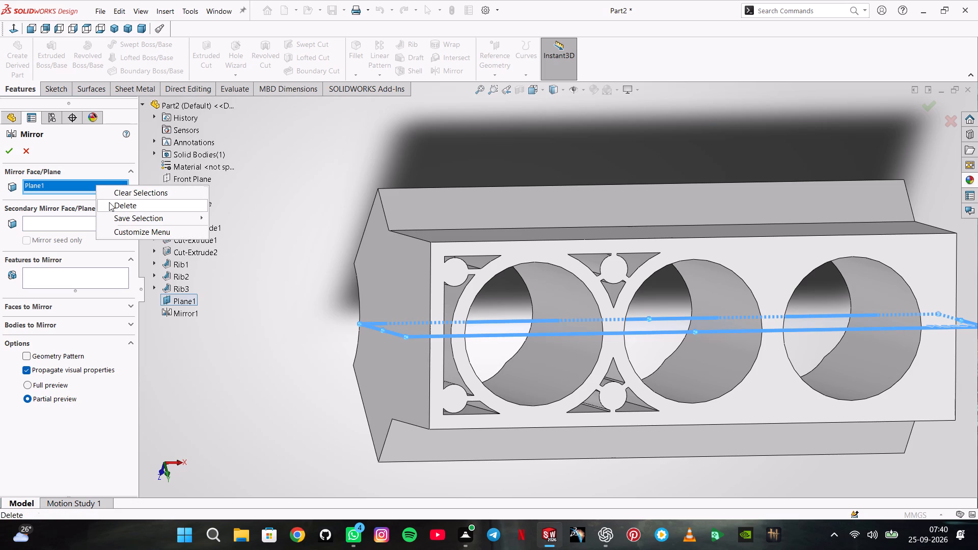
pyautogui.click(109, 202)
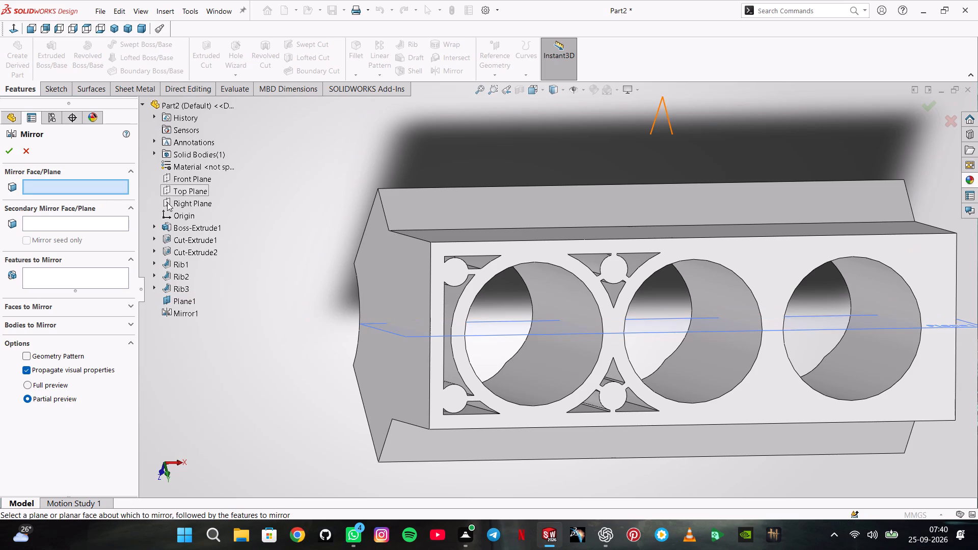
pyautogui.click(175, 200)
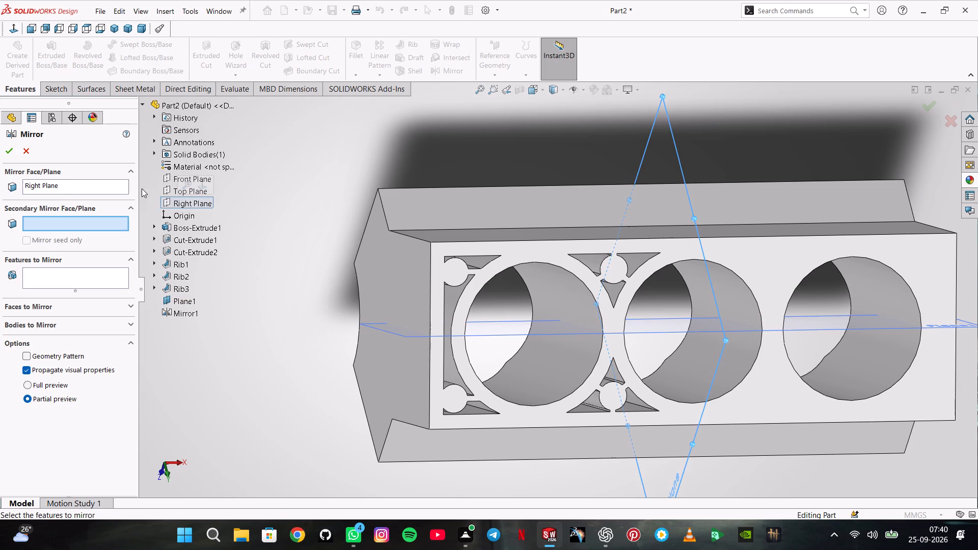
pyautogui.click(77, 320)
pyautogui.click(88, 325)
pyautogui.click(80, 260)
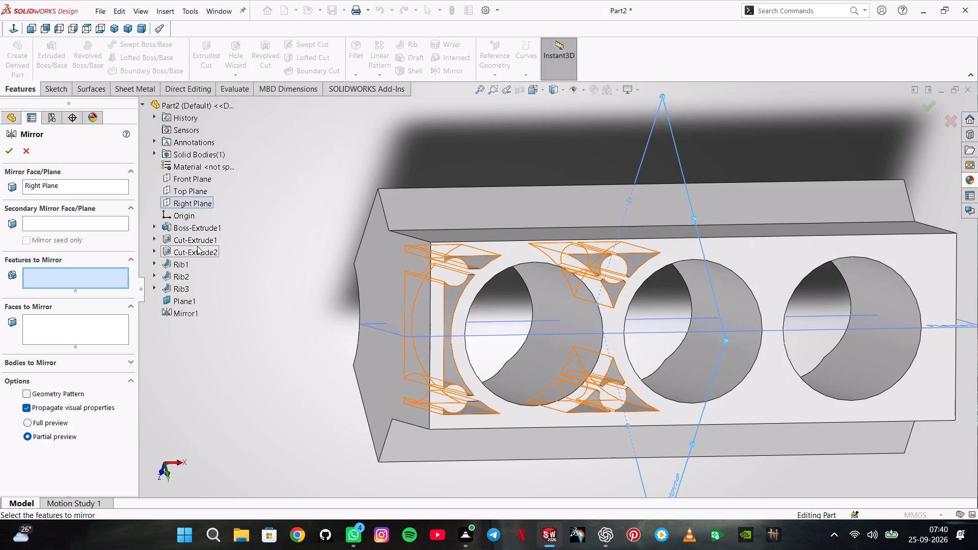
pyautogui.click(197, 246)
pyautogui.click(186, 268)
pyautogui.click(185, 273)
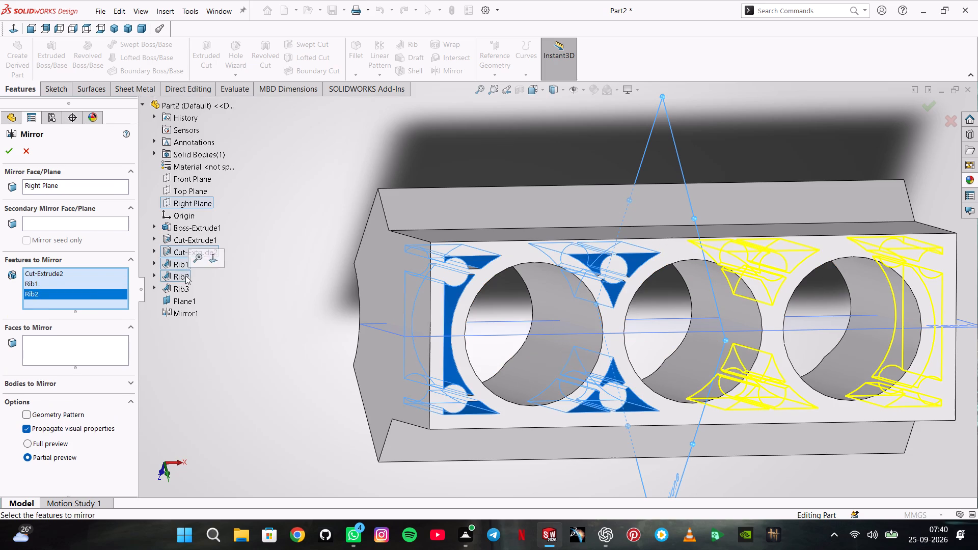
pyautogui.click(185, 287)
pyautogui.click(186, 311)
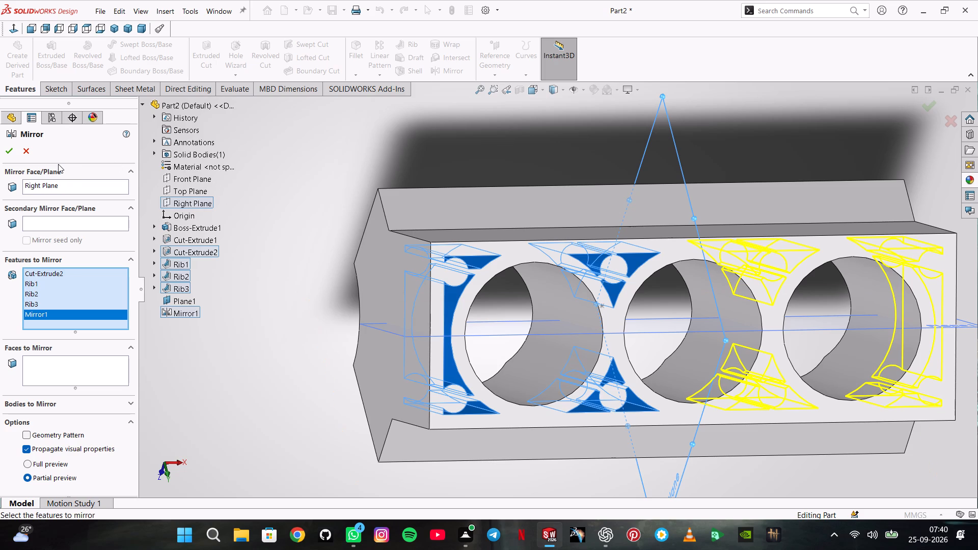
pyautogui.click(3, 148)
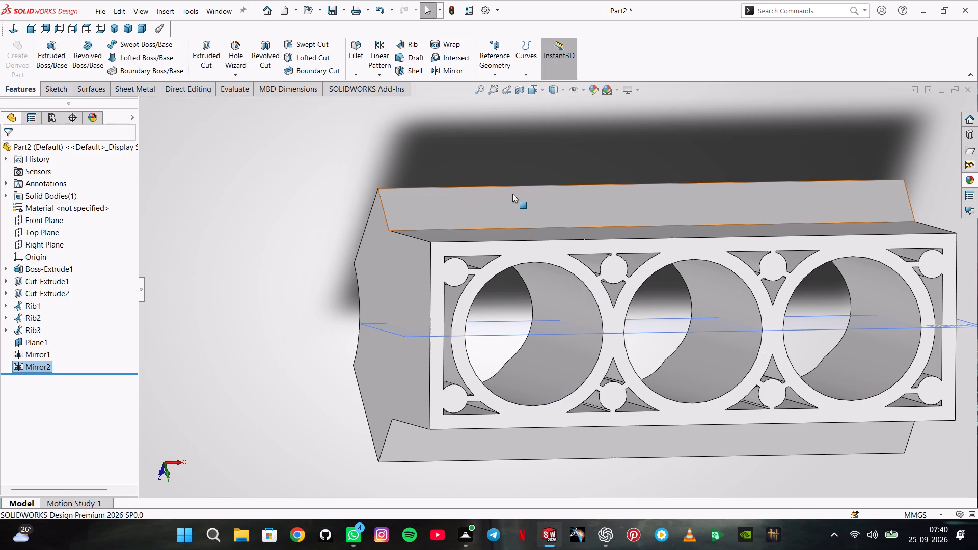
pyautogui.scroll(1, 577, 202)
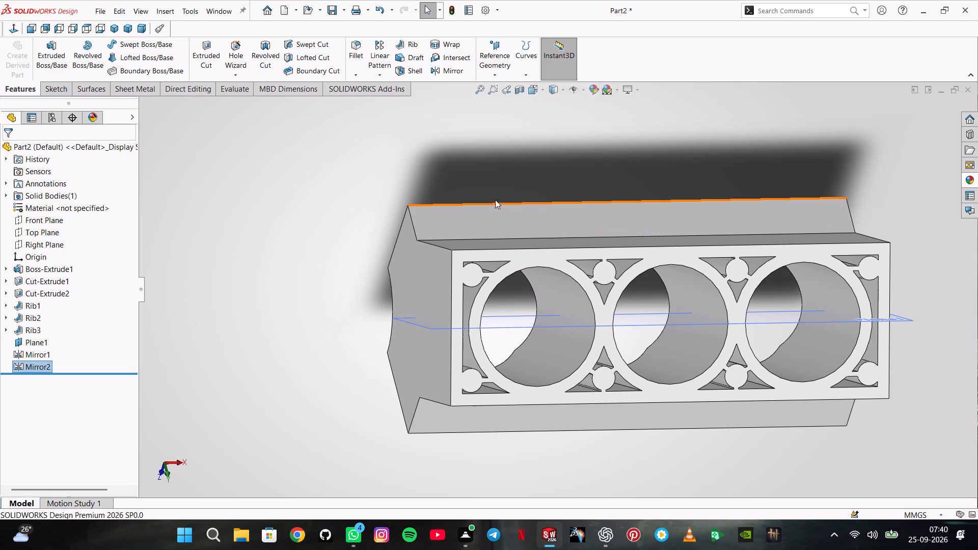
# Hide the mid-height reference plane.
pyautogui.rightClick(20, 343)
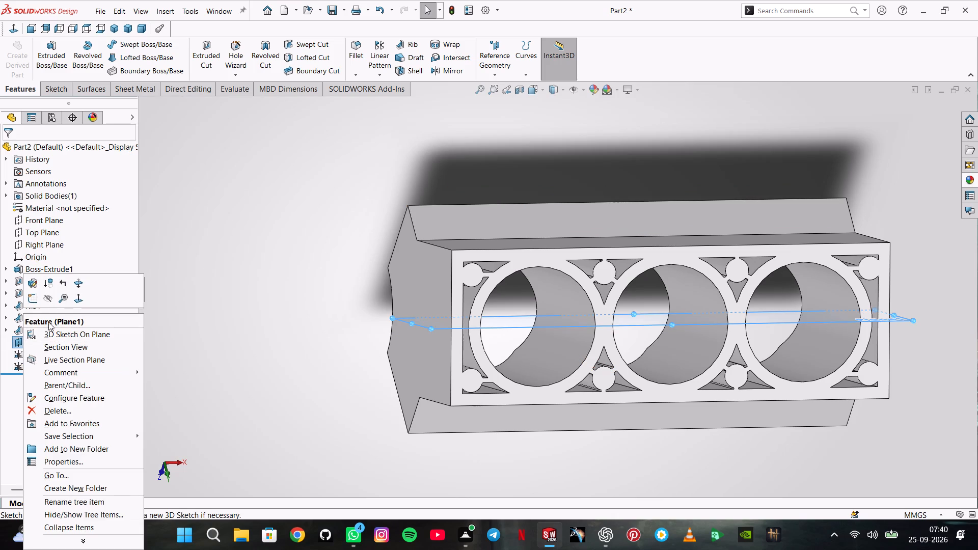
pyautogui.click(44, 300)
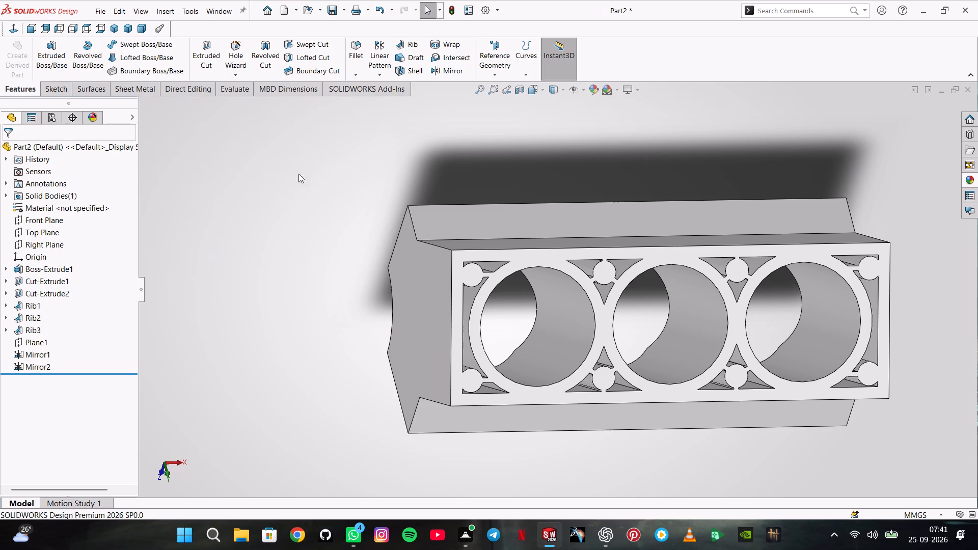
# Sketch on the bored face two circles about 11 mm in diameter, centred on the lower-left corner post and the neighbouring lower post.
pyautogui.click(503, 271)
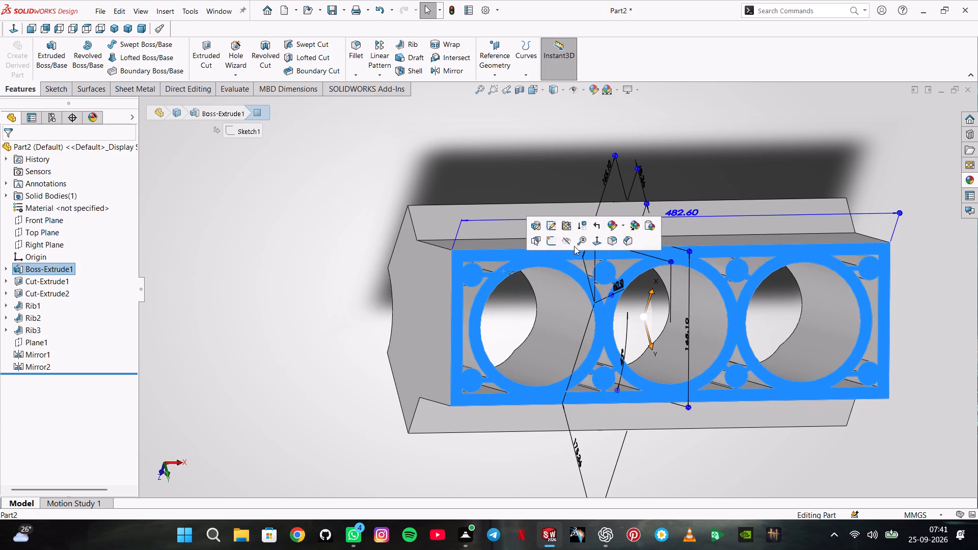
pyautogui.click(552, 241)
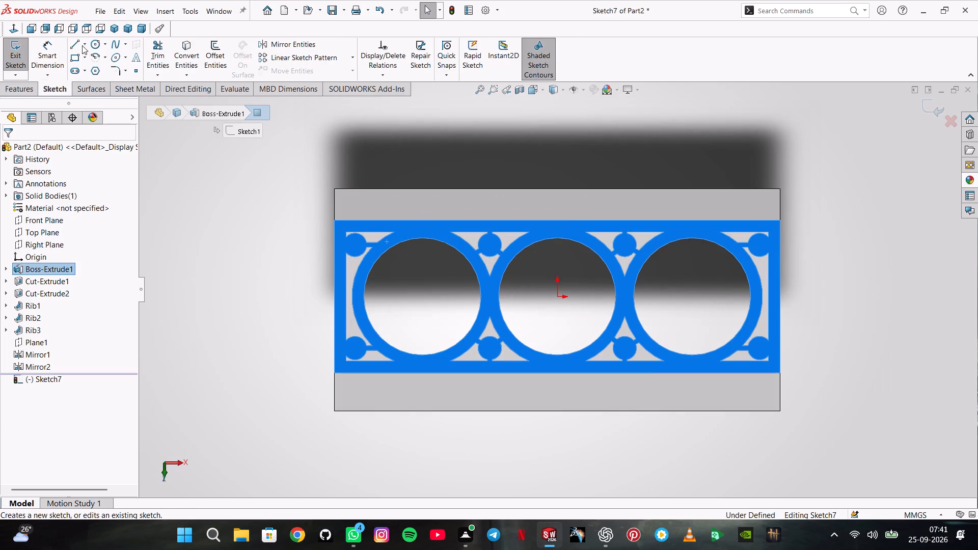
pyautogui.click(94, 46)
pyautogui.scroll(-5, 347, 259)
pyautogui.scroll(3, 517, 502)
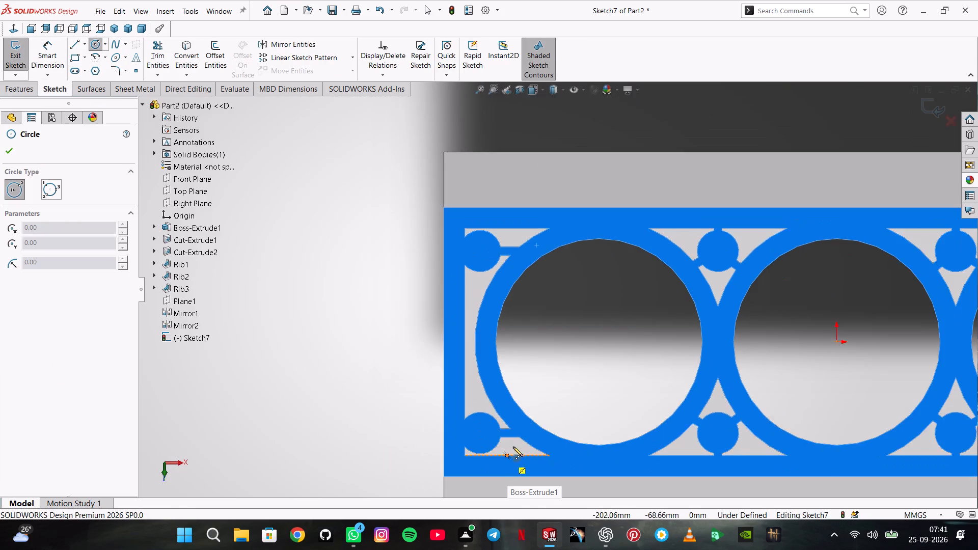
pyautogui.scroll(-5, 637, 424)
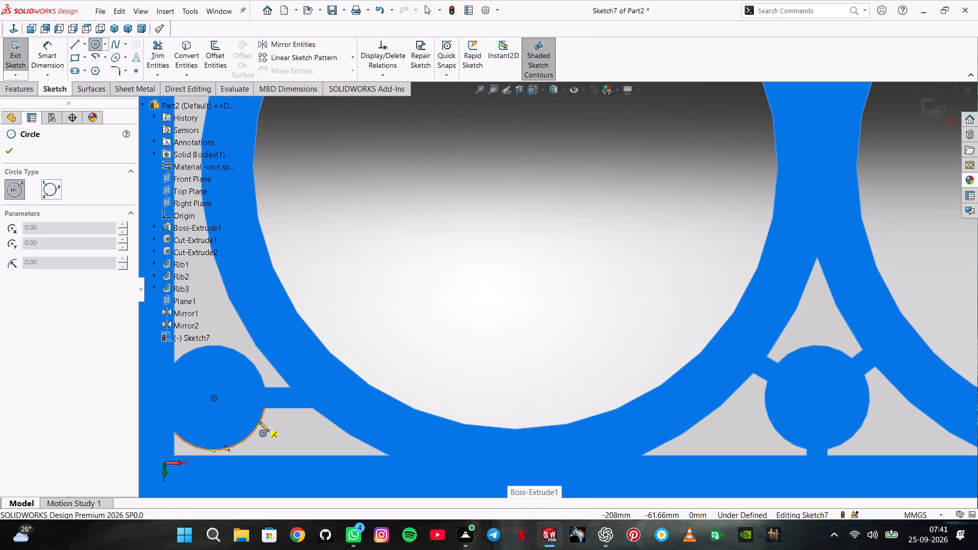
pyautogui.click(213, 398)
pyautogui.click(220, 419)
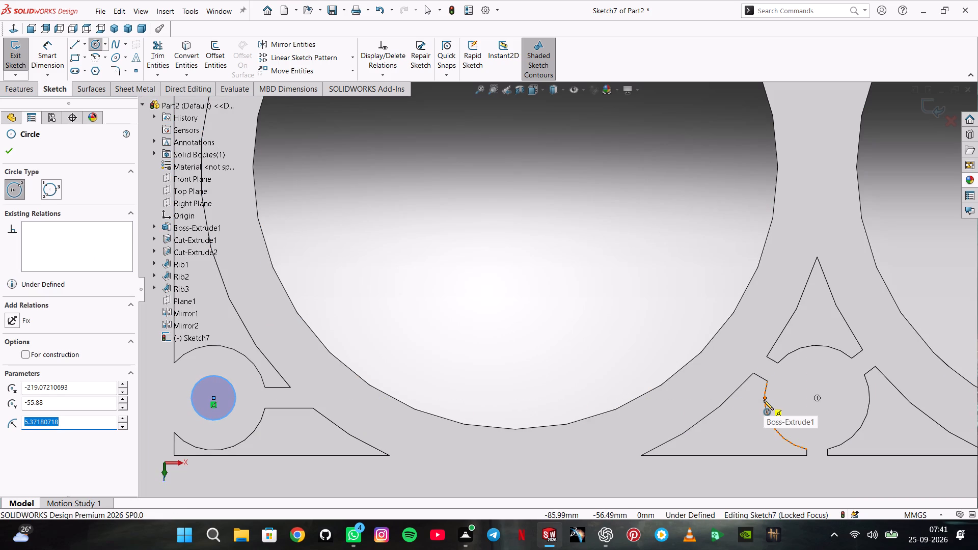
pyautogui.click(818, 398)
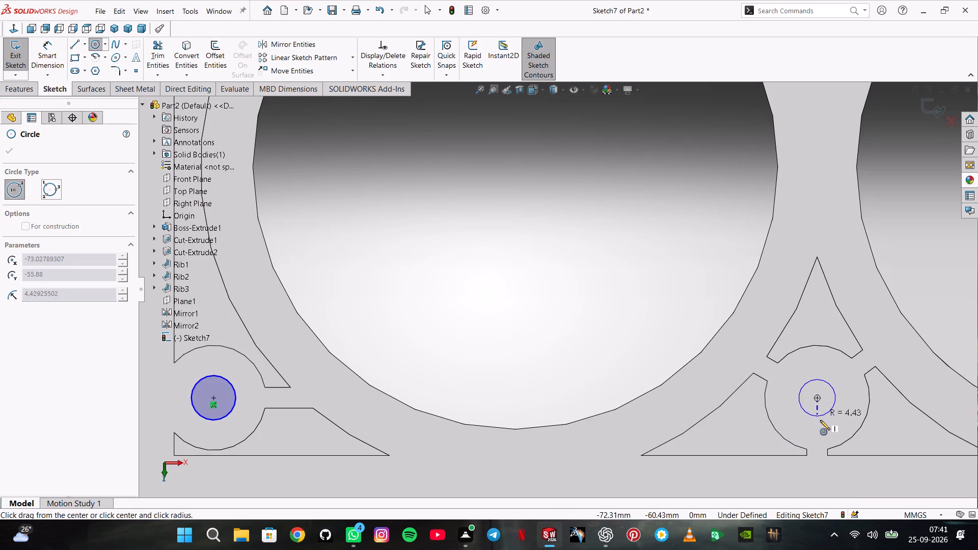
pyautogui.click(820, 425)
# Add an Equal relation between the two post circles.
pyautogui.click(44, 51)
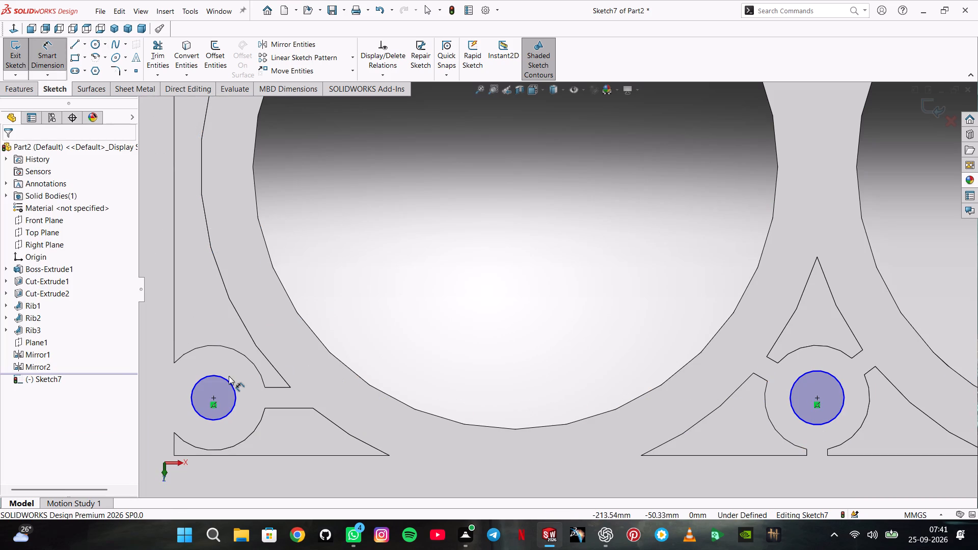
pyautogui.press('Escape')
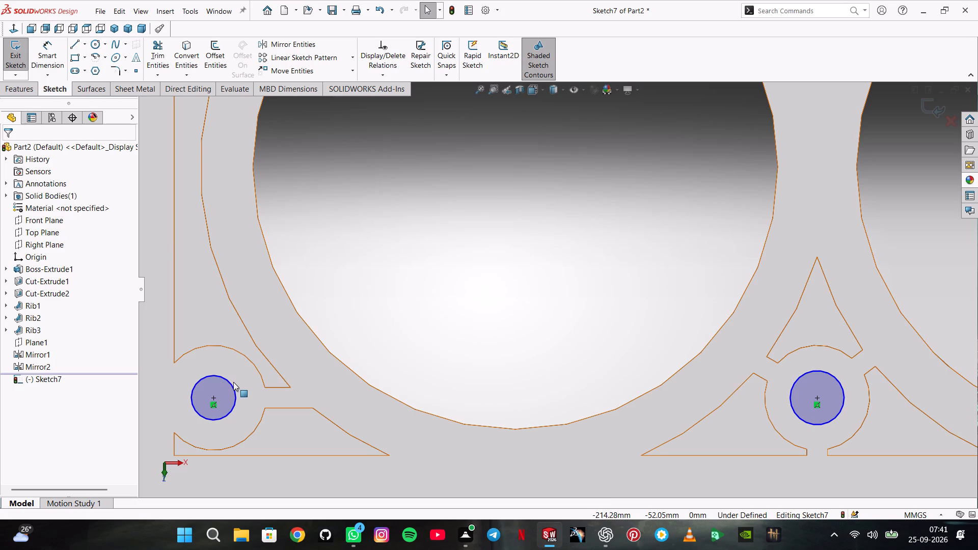
pyautogui.keyDown('ctrl'); pyautogui.click(233, 382); pyautogui.keyUp('ctrl')
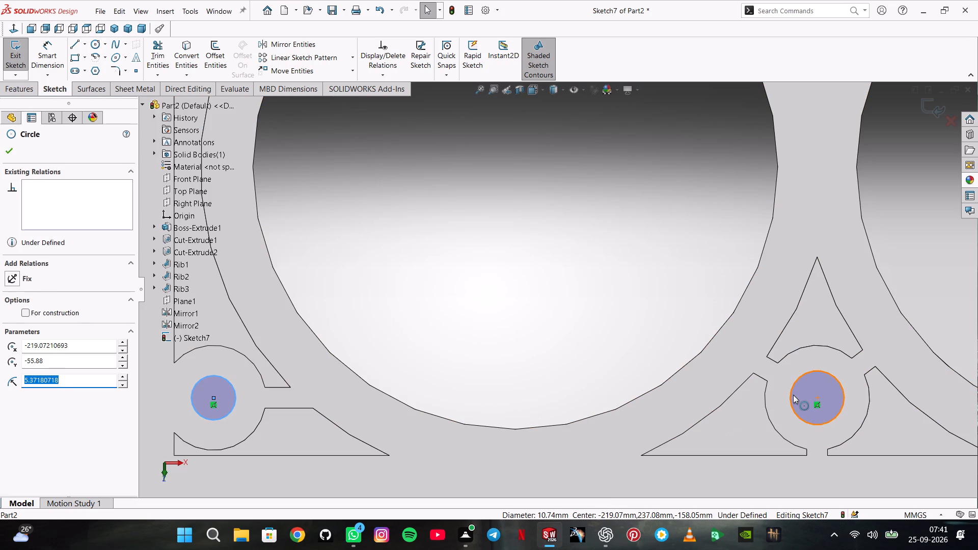
pyautogui.keyDown('ctrl'); pyautogui.click(793, 395); pyautogui.keyUp('ctrl')
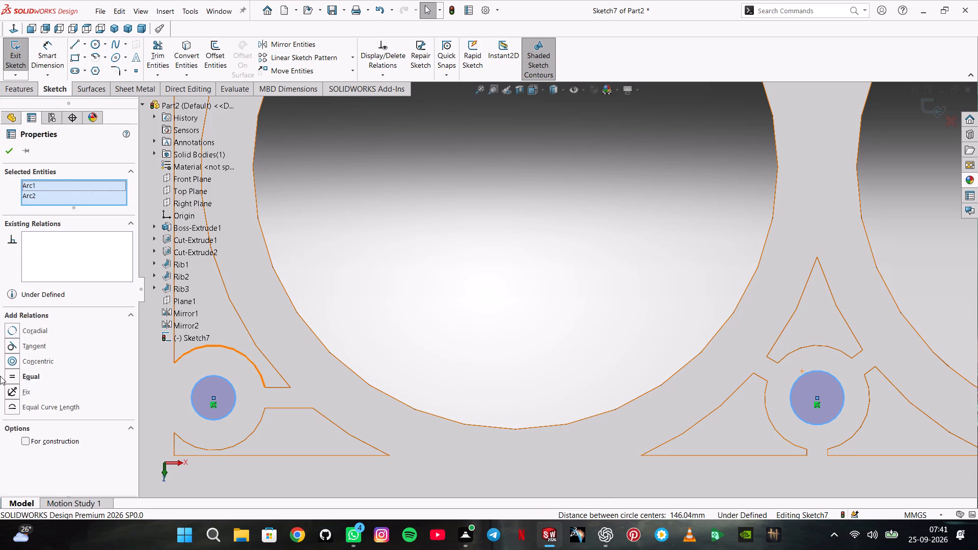
pyautogui.click(10, 377)
# Dimension the corner post circle's diameter to 9.52 mm.
pyautogui.click(46, 70)
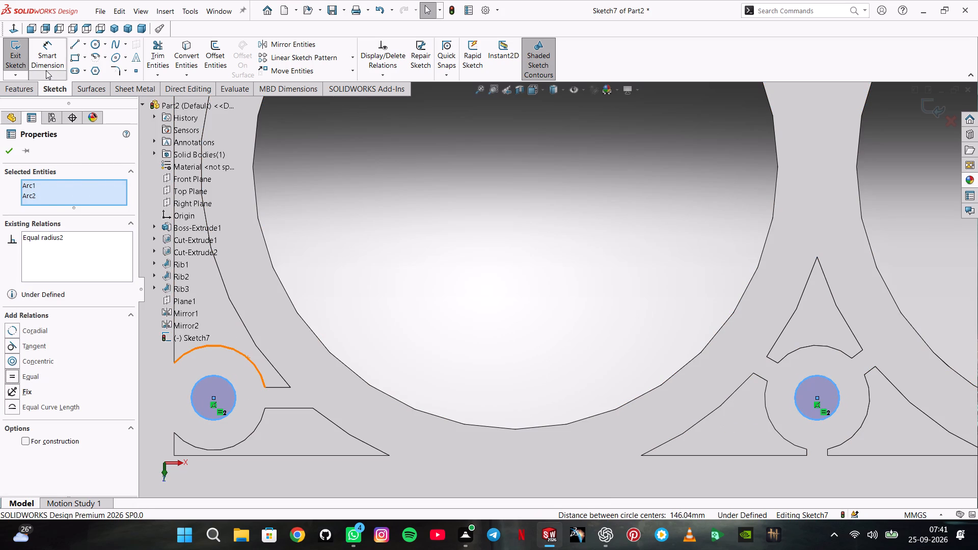
pyautogui.click(46, 56)
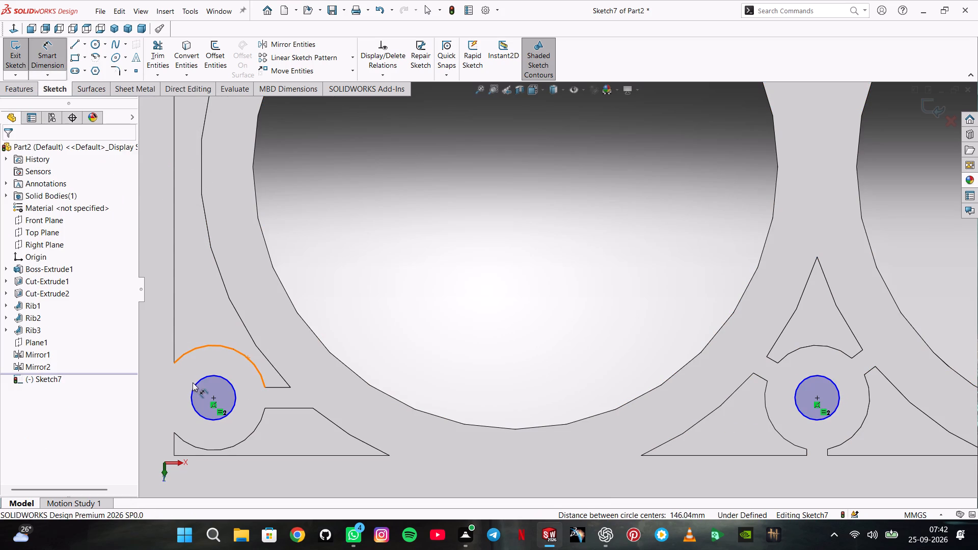
pyautogui.click(195, 381)
pyautogui.click(174, 376)
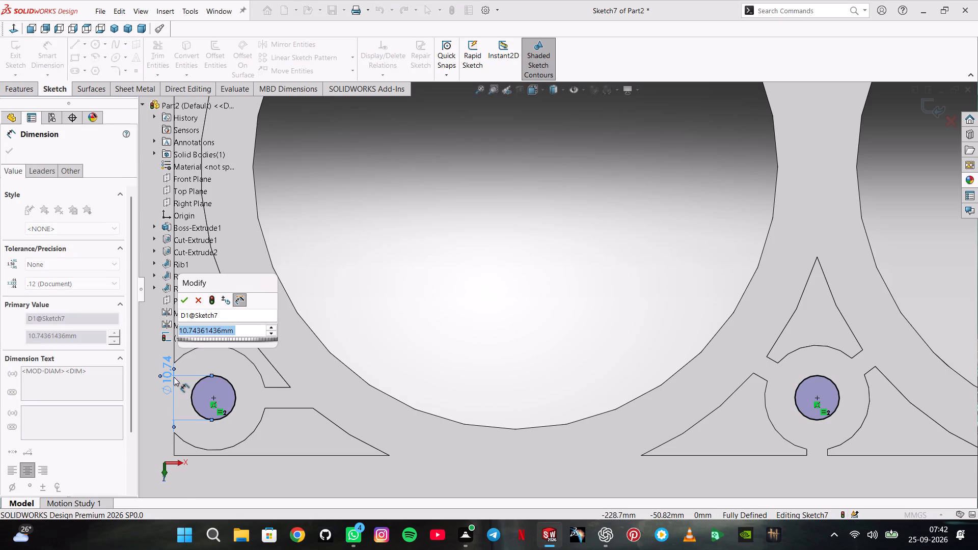
pyautogui.write('9.52')
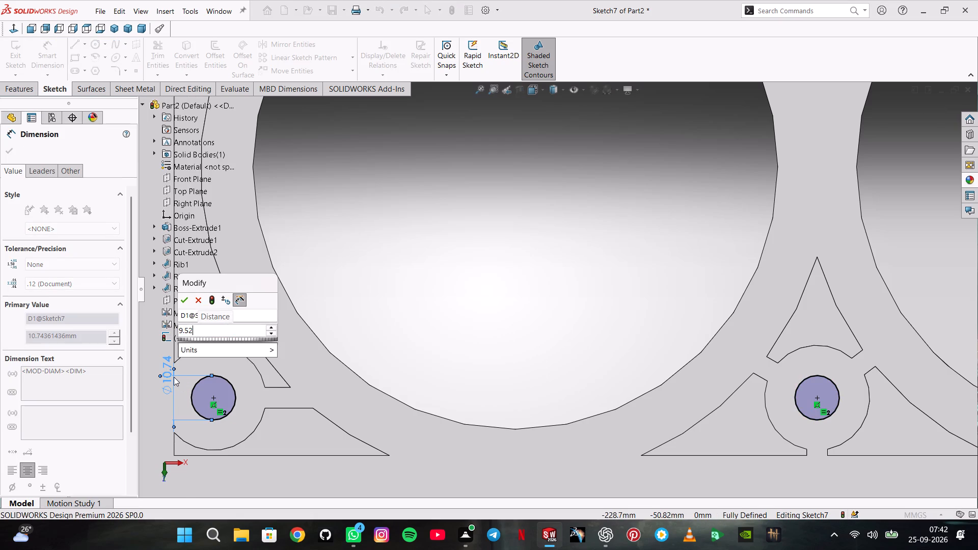
pyautogui.press('Return')
pyautogui.scroll(1, 174, 377)
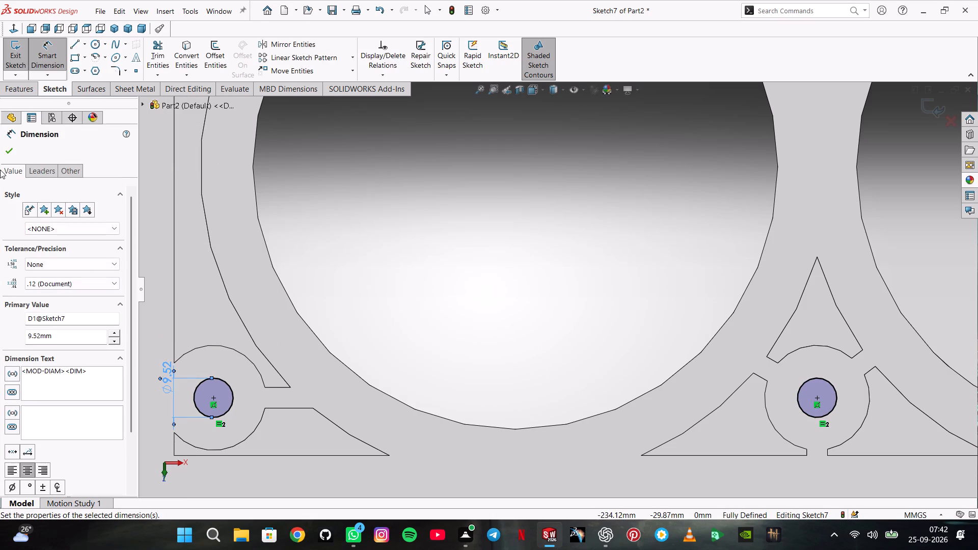
pyautogui.click(5, 148)
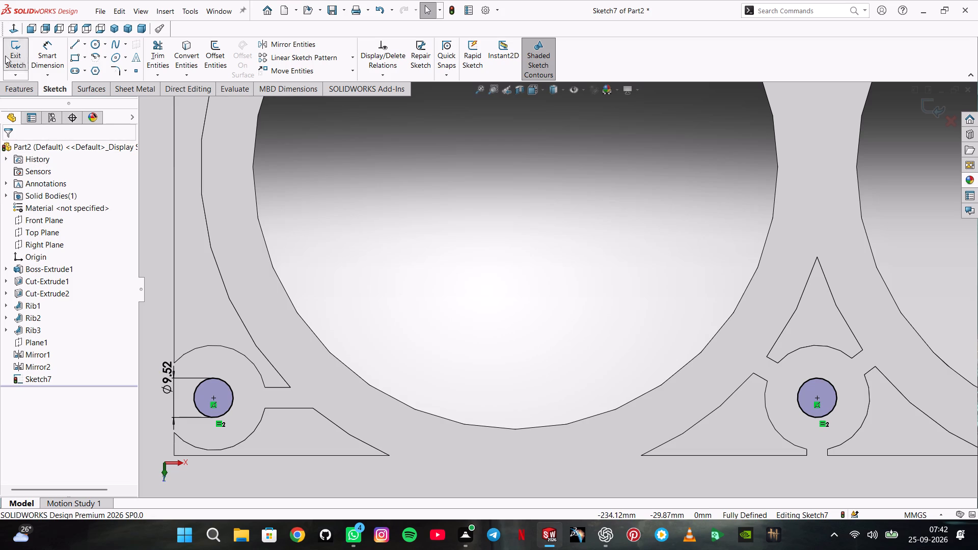
# Cut-extrude the two post circles into the block with a Blind depth of 76 mm.
pyautogui.click(8, 92)
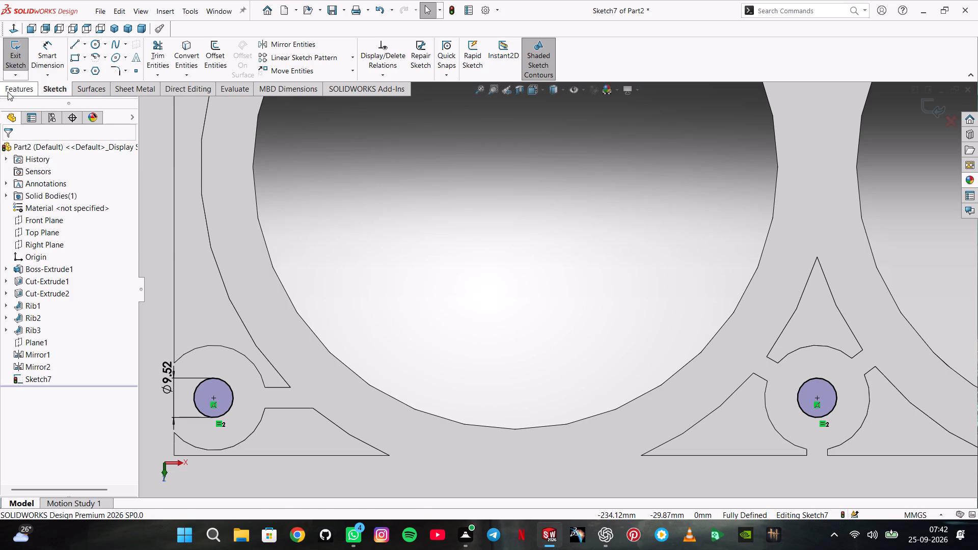
pyautogui.click(211, 61)
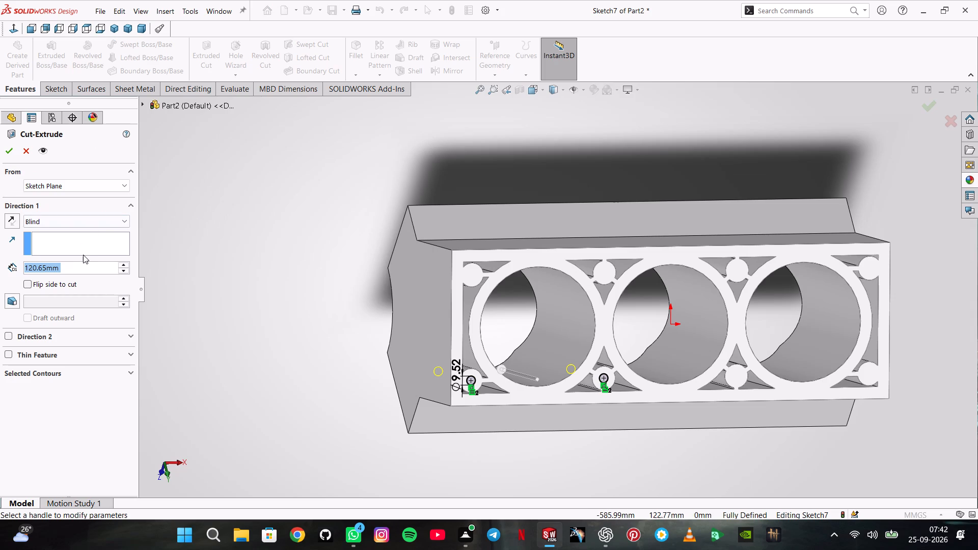
pyautogui.write('76')
pyautogui.press('.')
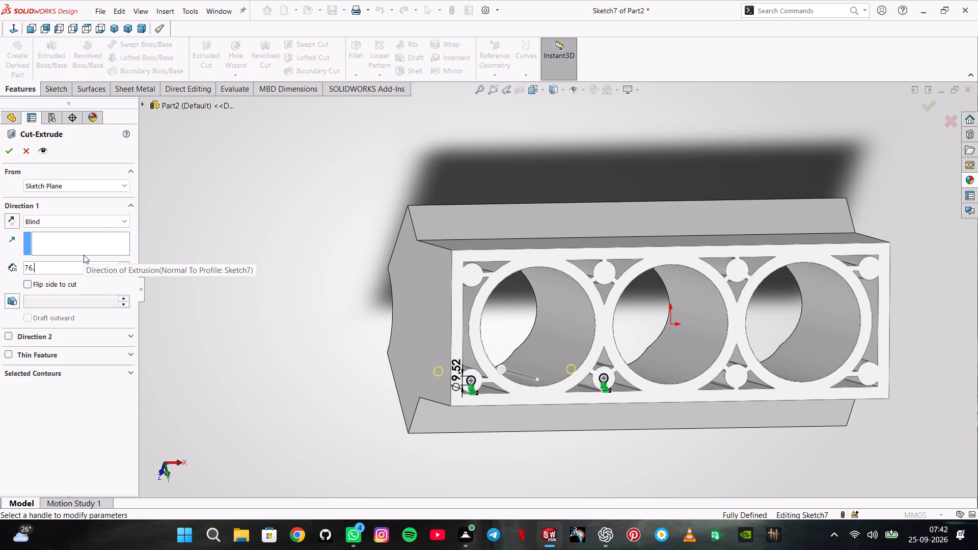
pyautogui.press('BackSpace')
pyautogui.press('Return')
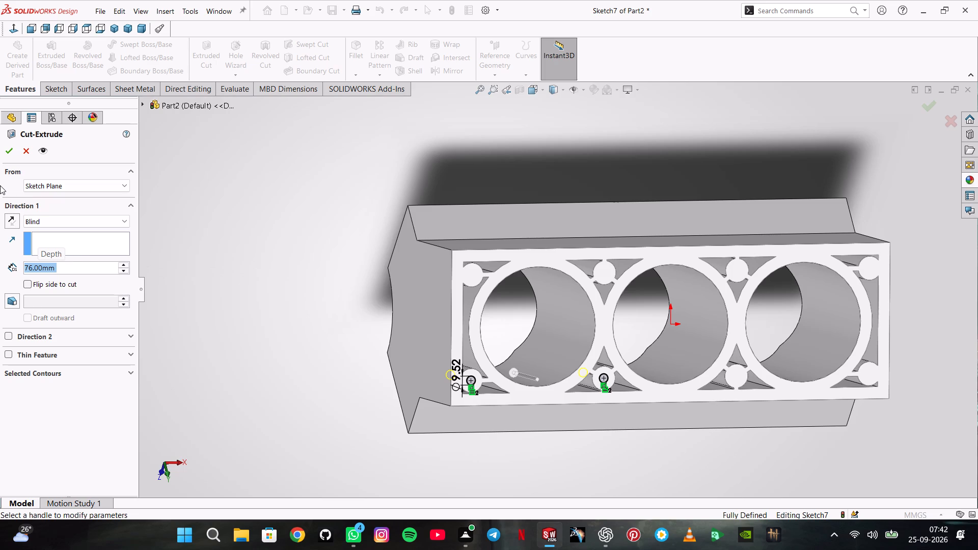
pyautogui.scroll(1, 0, 185)
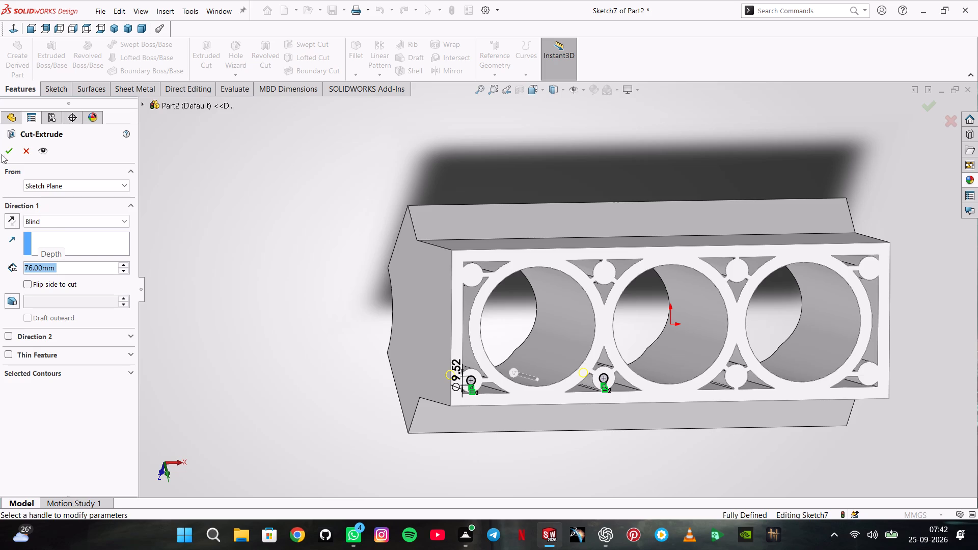
pyautogui.click(8, 148)
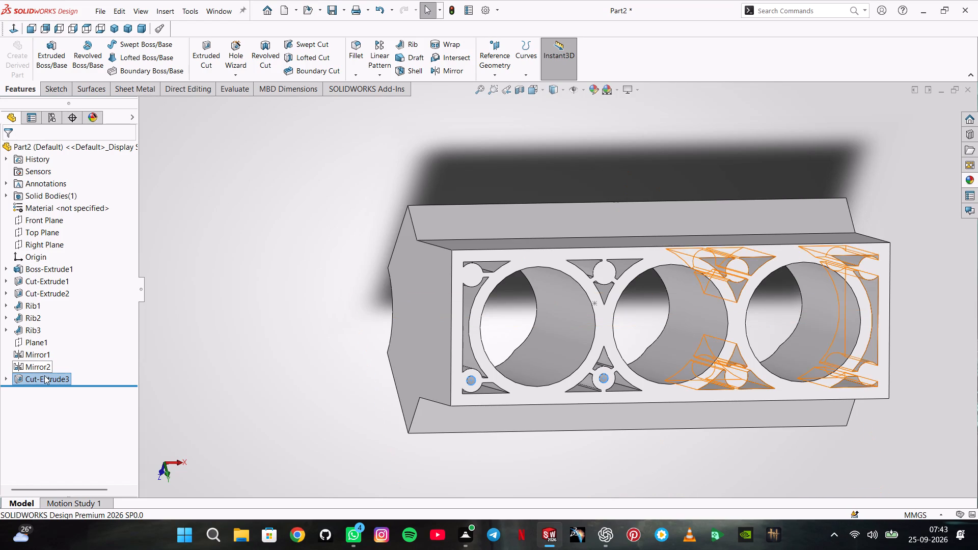
# Reorder the post-hole cut in the feature history to sit directly after the reference plane, ahead of both mirror features.
pyautogui.moveTo(47, 378); pyautogui.dragTo(46, 345)
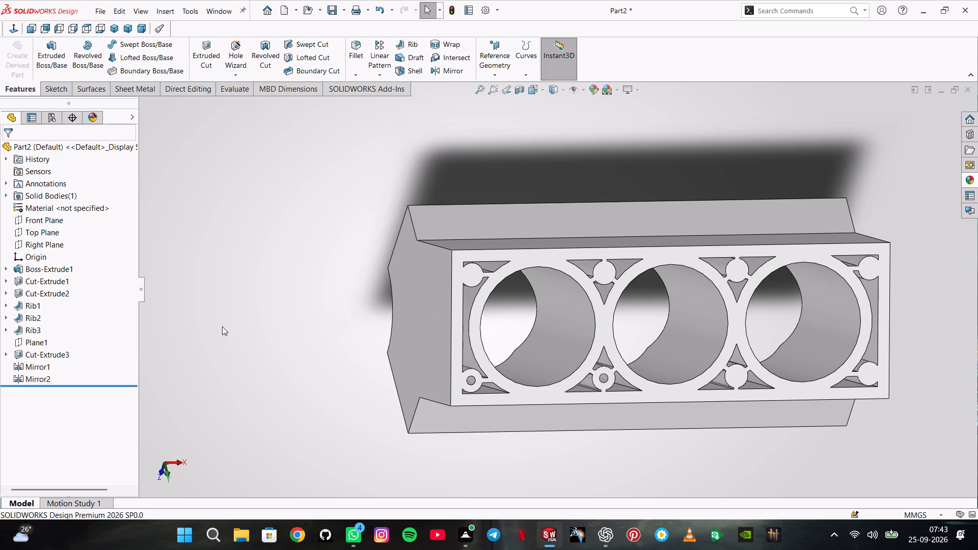
pyautogui.click(5, 355)
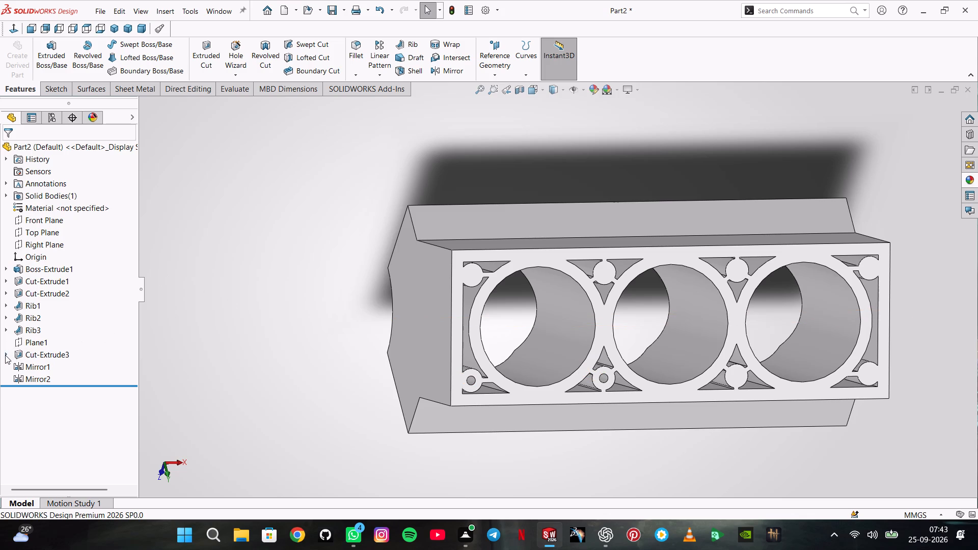
pyautogui.click(6, 351)
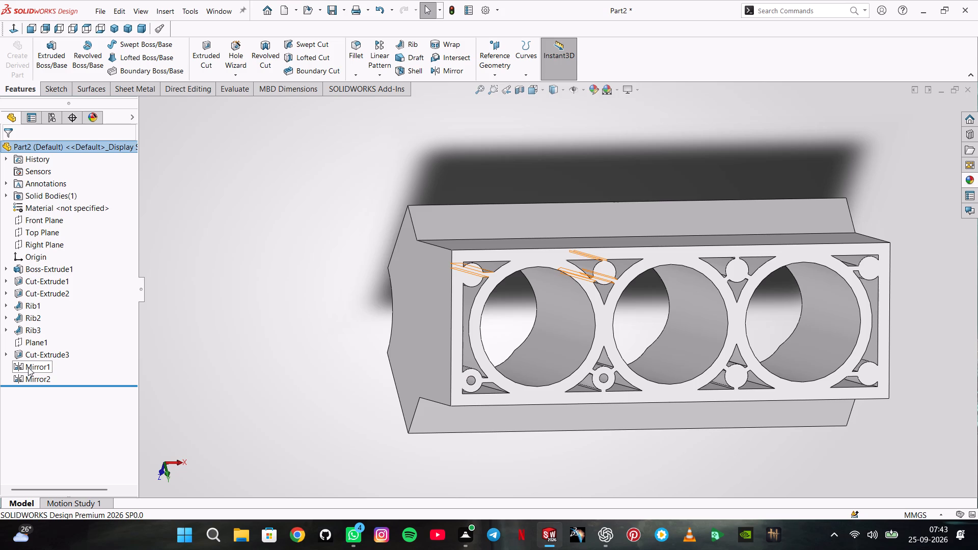
# Edit the first mirror feature so it also mirrors the post-hole cut about the mid-height plane.
pyautogui.rightClick(28, 367)
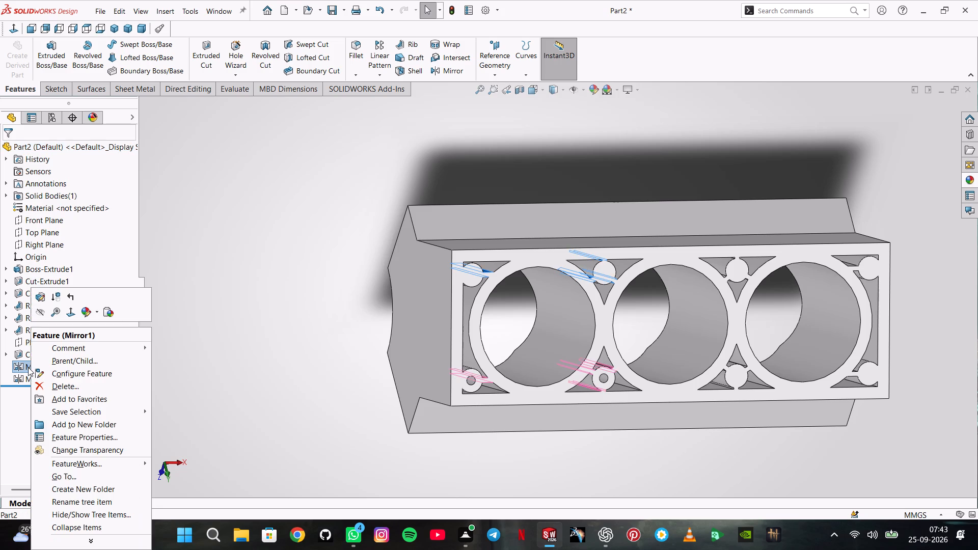
pyautogui.click(39, 296)
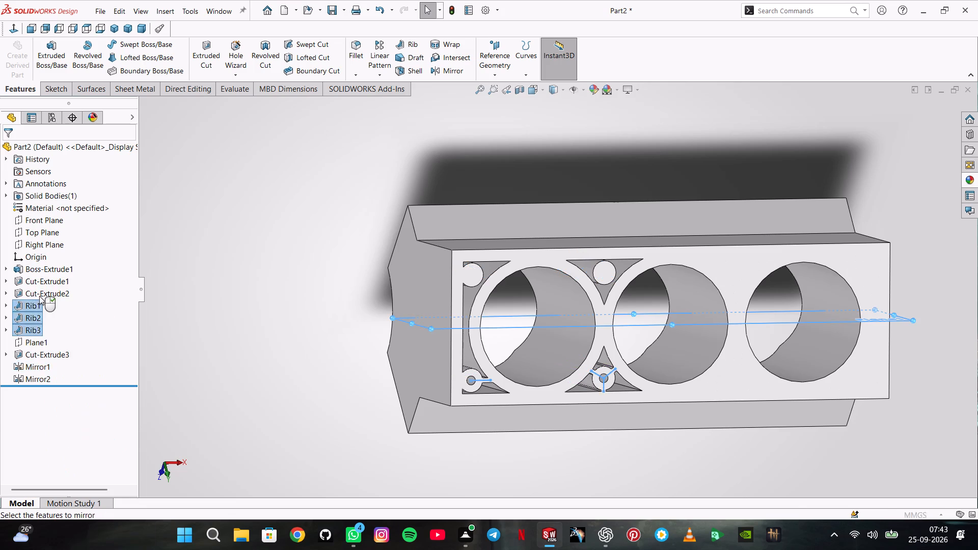
pyautogui.click(174, 315)
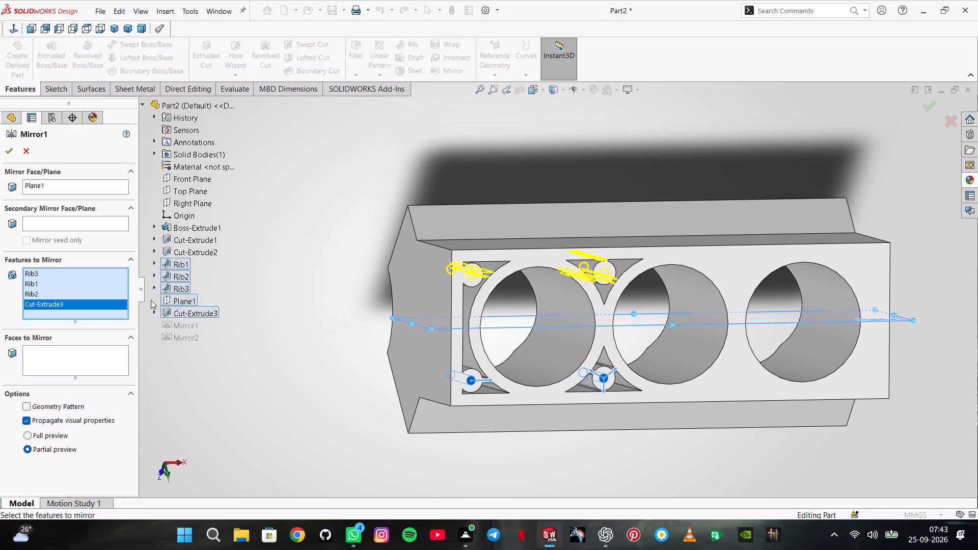
pyautogui.click(8, 153)
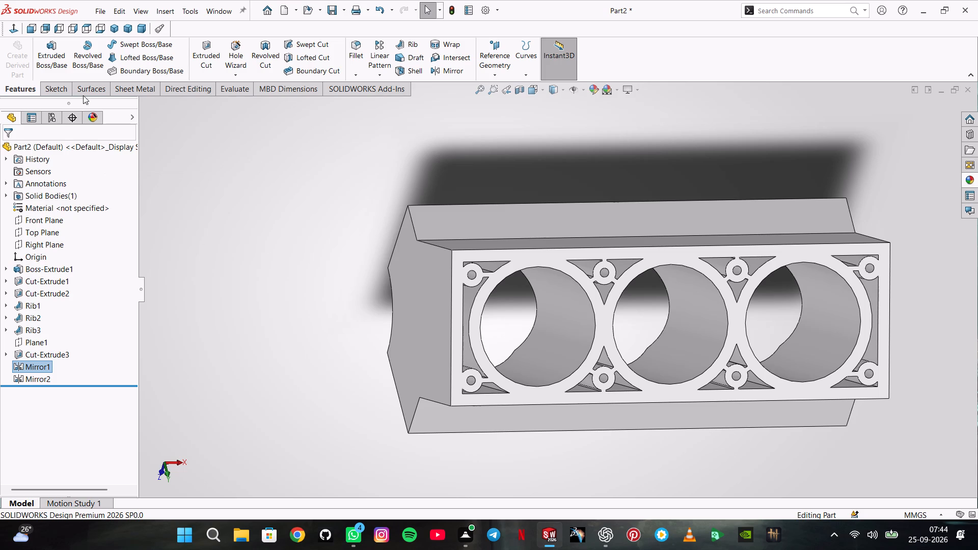
# On the Front Plane, sketch a vertical construction line about 218 mm long from the block's horizontal step edge down past its base.
pyautogui.click(48, 213)
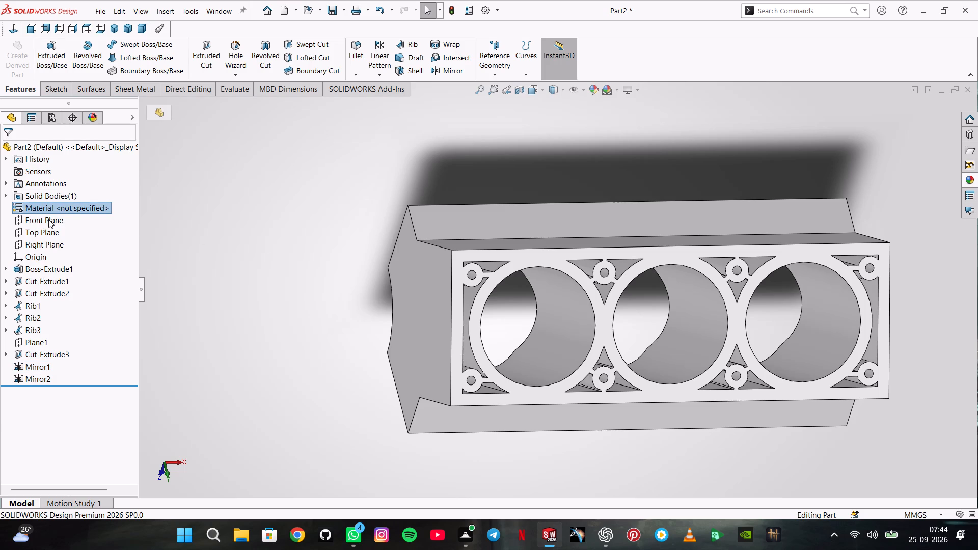
pyautogui.click(48, 219)
pyautogui.click(59, 206)
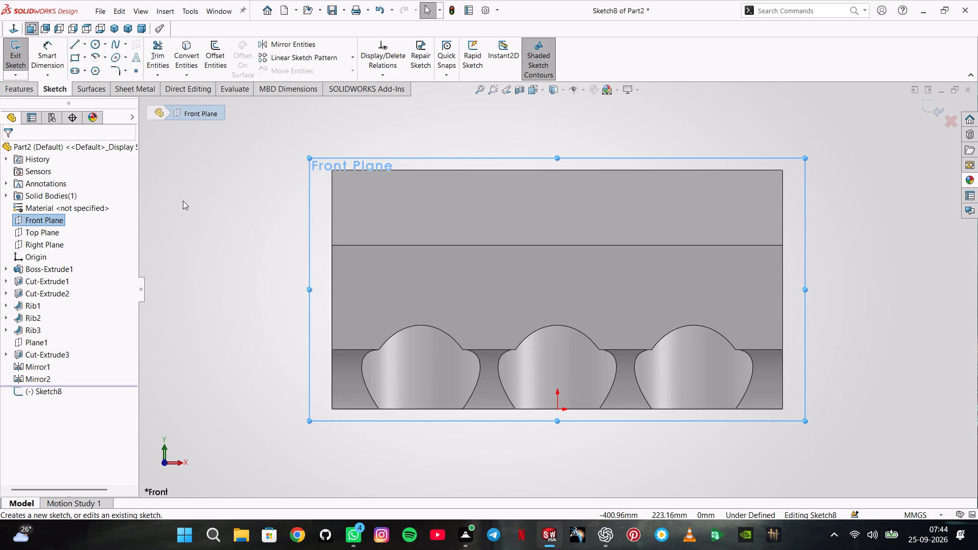
pyautogui.click(82, 38)
pyautogui.click(85, 65)
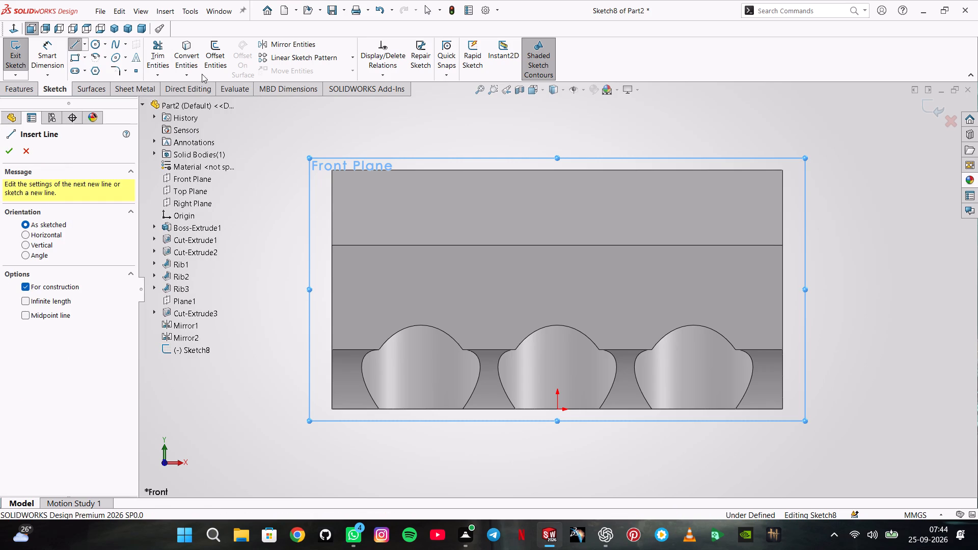
pyautogui.click(502, 243)
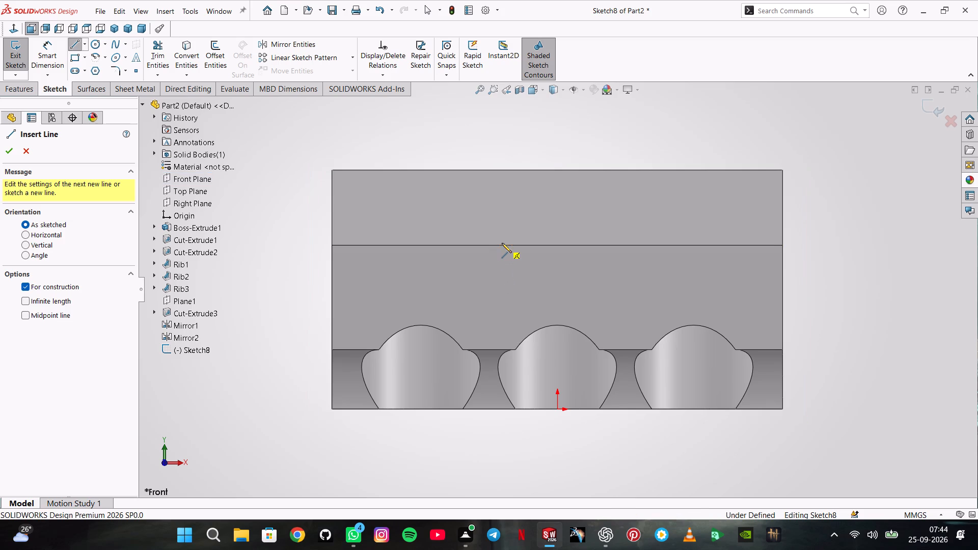
pyautogui.click(502, 449)
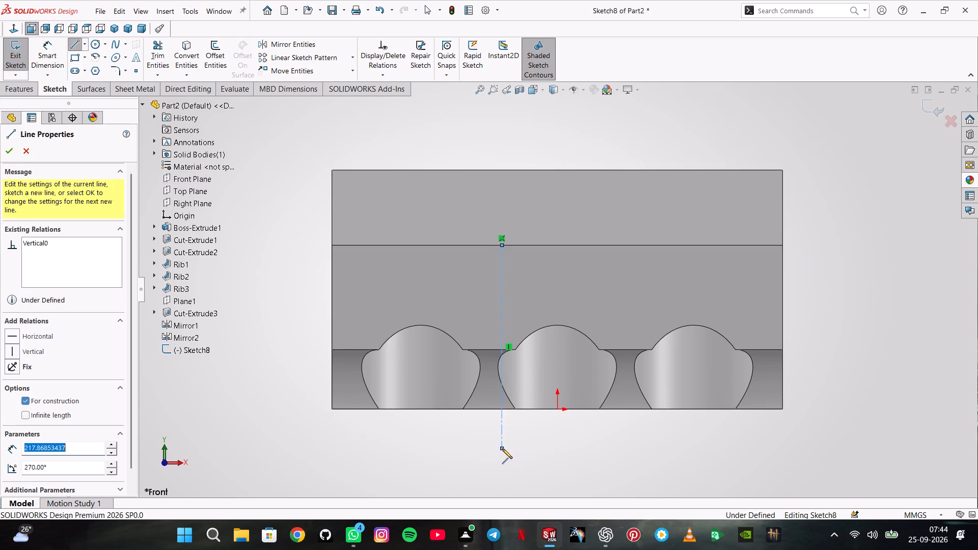
pyautogui.doubleClick(511, 442)
# Dimension the construction line 12.7 mm from the origin and finish the sketch.
pyautogui.click(50, 42)
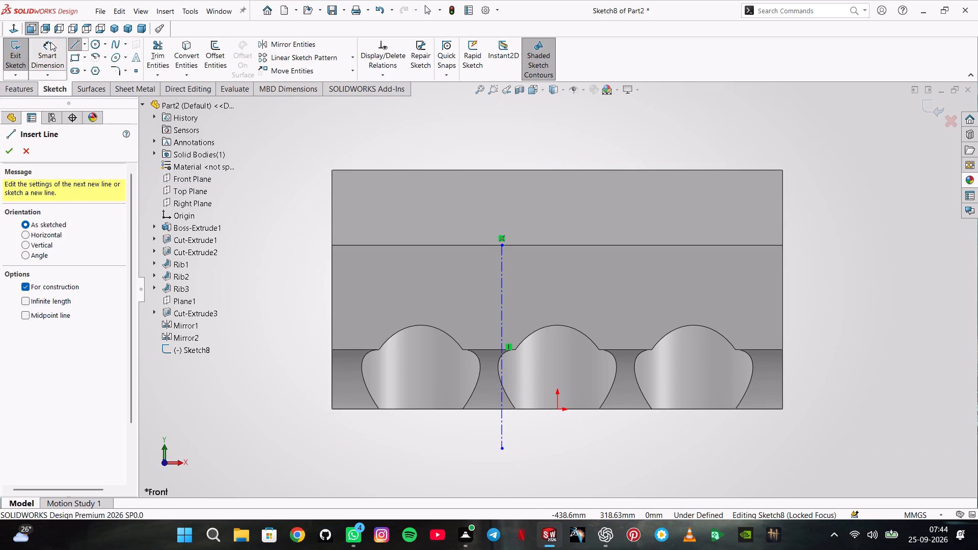
pyautogui.click(505, 426)
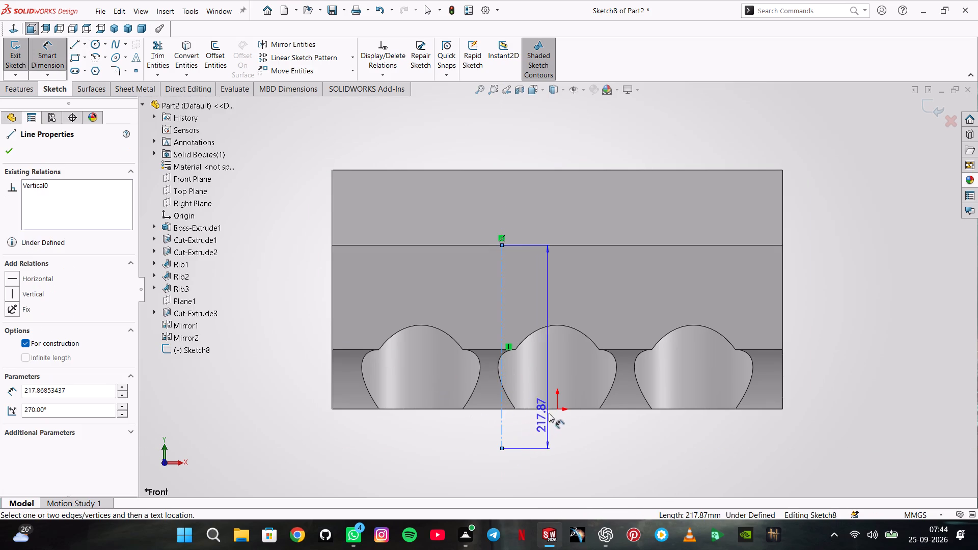
pyautogui.click(557, 407)
pyautogui.click(544, 429)
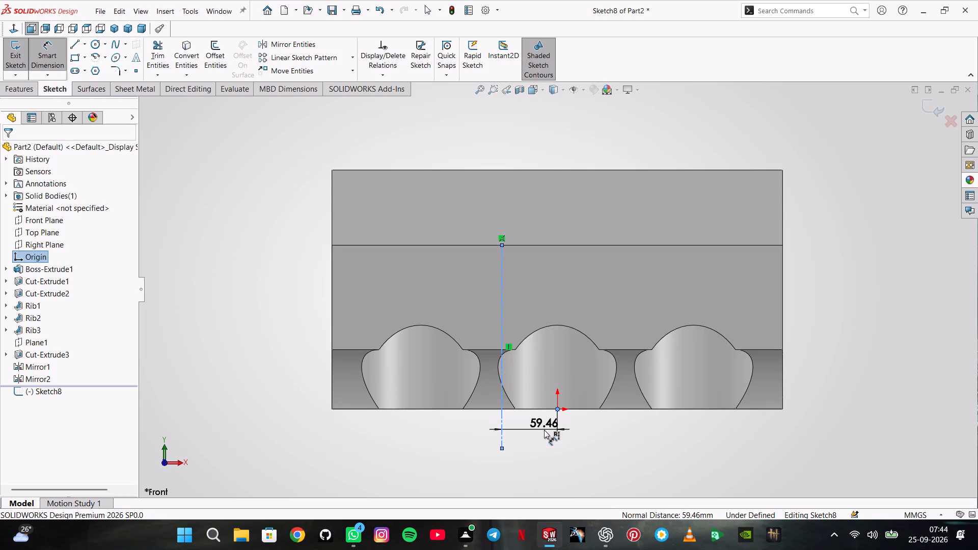
pyautogui.write('12.')
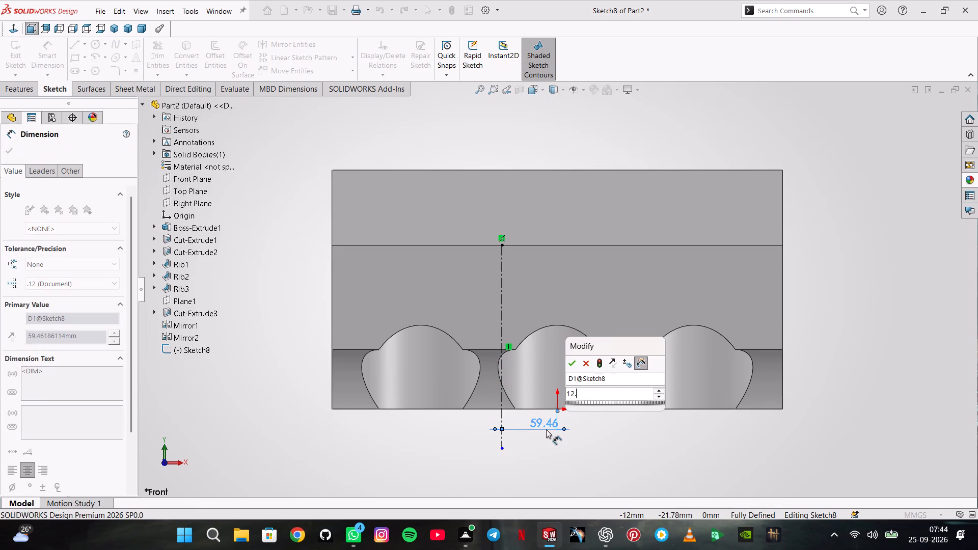
pyautogui.press('7')
pyautogui.press('Return')
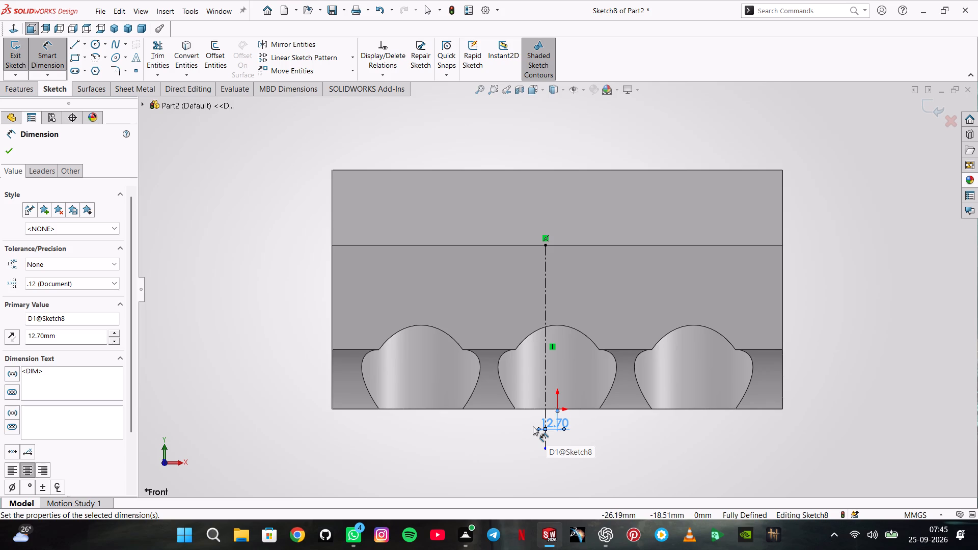
pyautogui.click(14, 155)
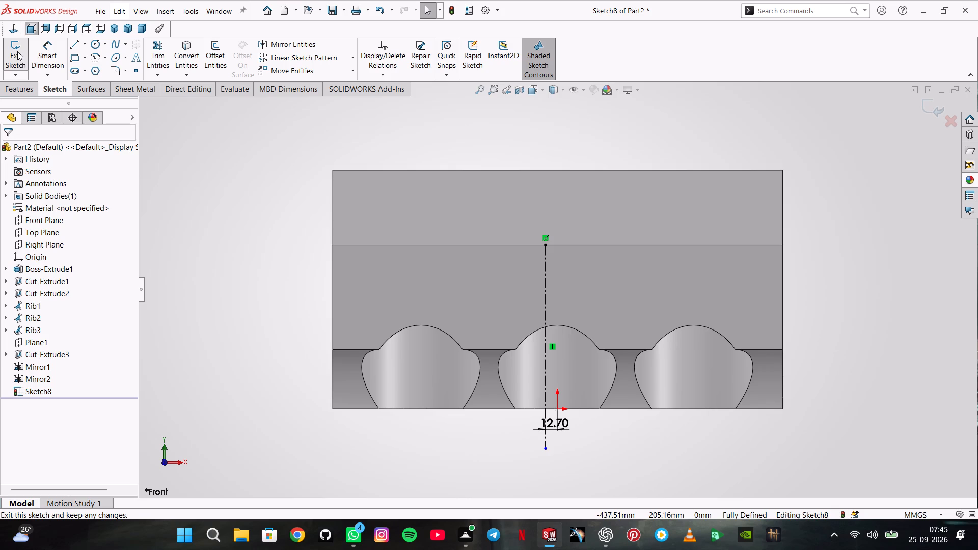
pyautogui.click(925, 102)
# Make one copy of the block body with Move/Copy Body, rotated 180 degrees about the sketched construction line.
pyautogui.click(168, 6)
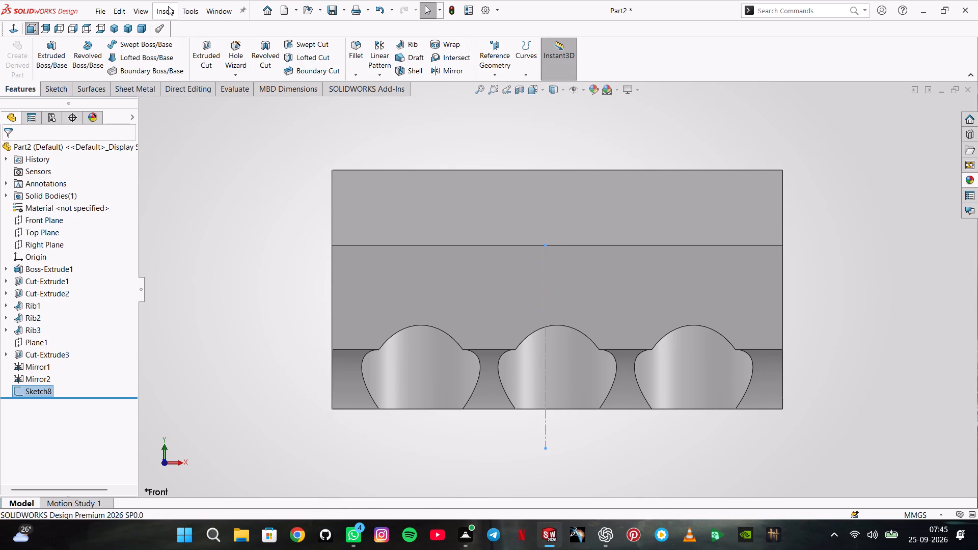
pyautogui.click(204, 115)
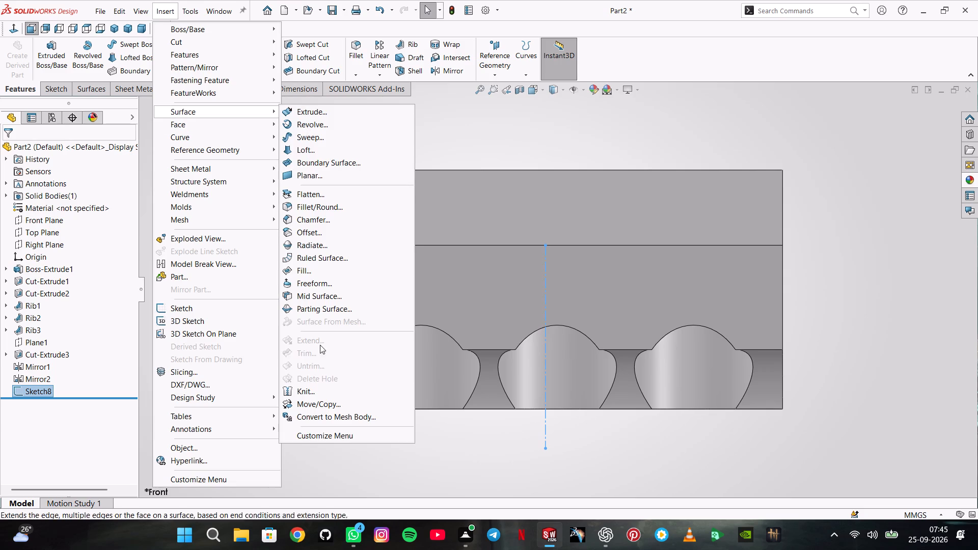
pyautogui.click(321, 406)
pyautogui.moveTo(596, 258); pyautogui.dragTo(582, 298, button='middle')
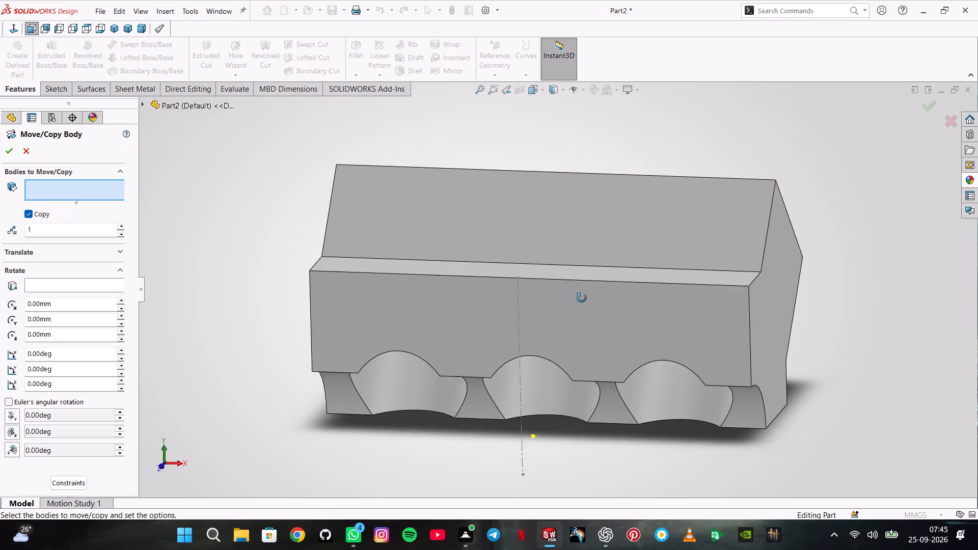
pyautogui.moveTo(582, 298); pyautogui.dragTo(572, 312, button='middle')
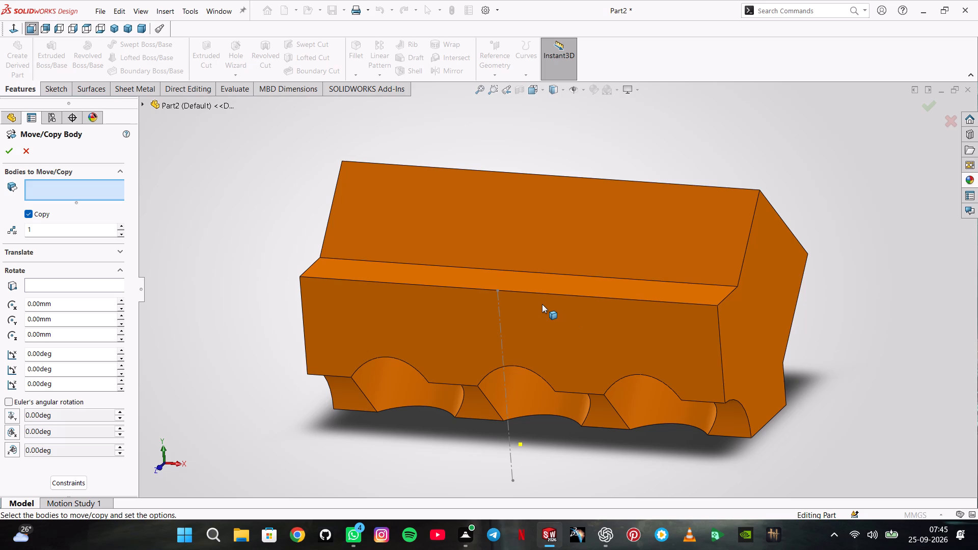
pyautogui.click(542, 304)
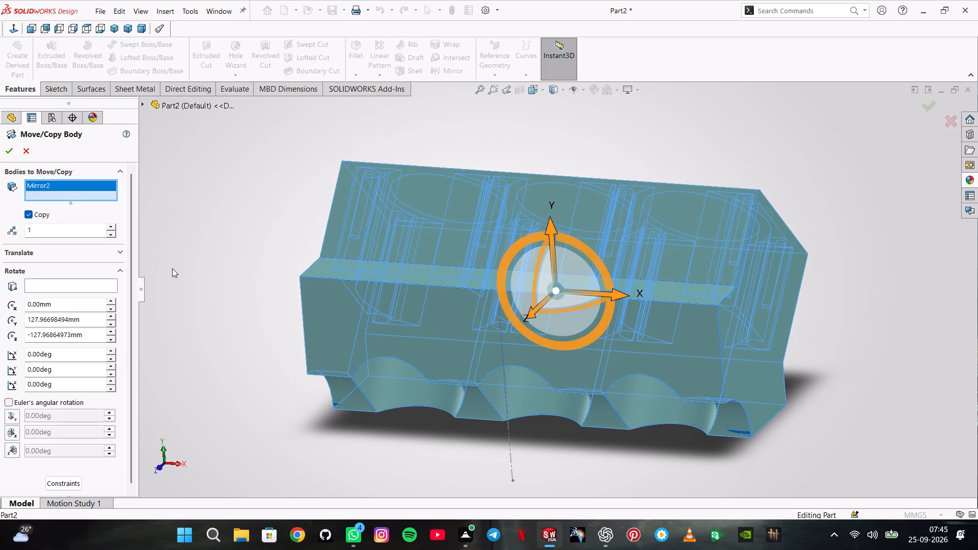
pyautogui.click(45, 283)
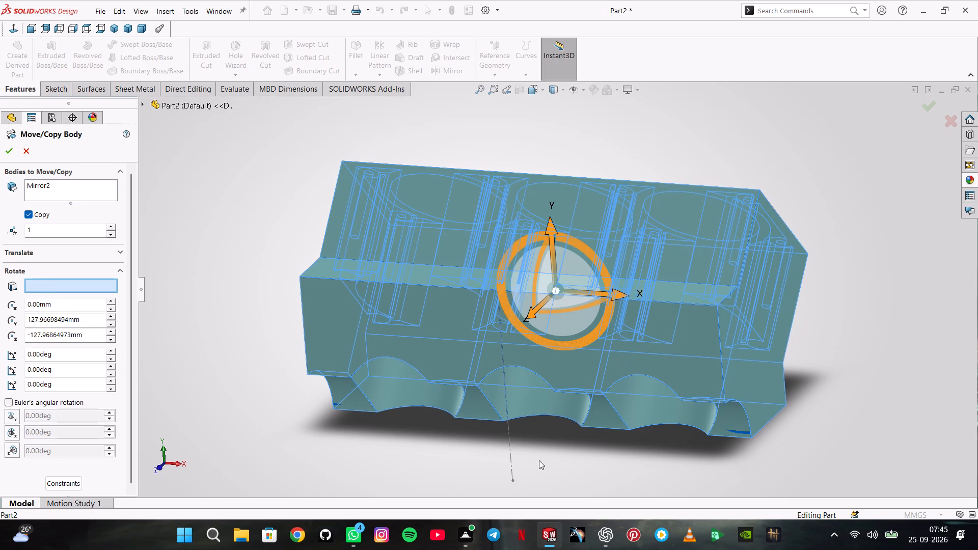
pyautogui.click(513, 458)
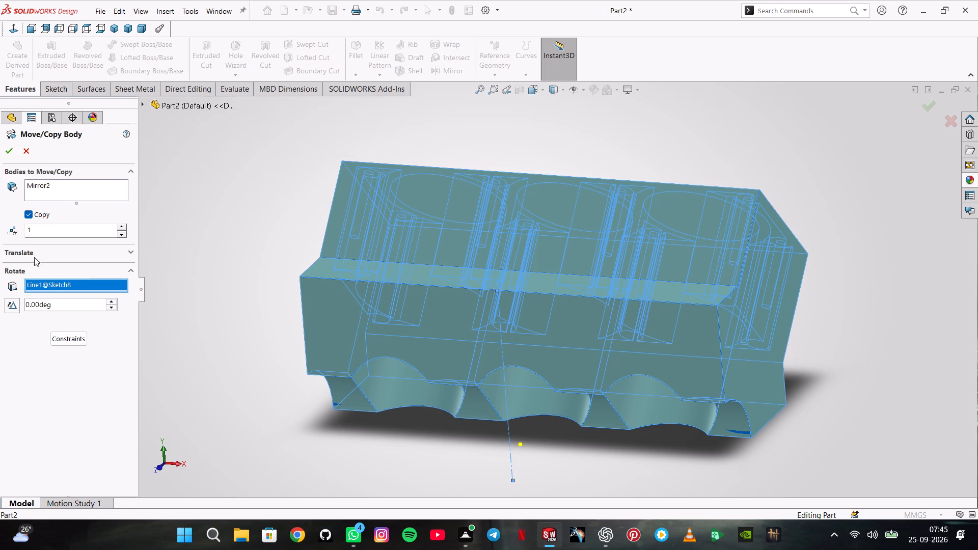
pyautogui.doubleClick(72, 309)
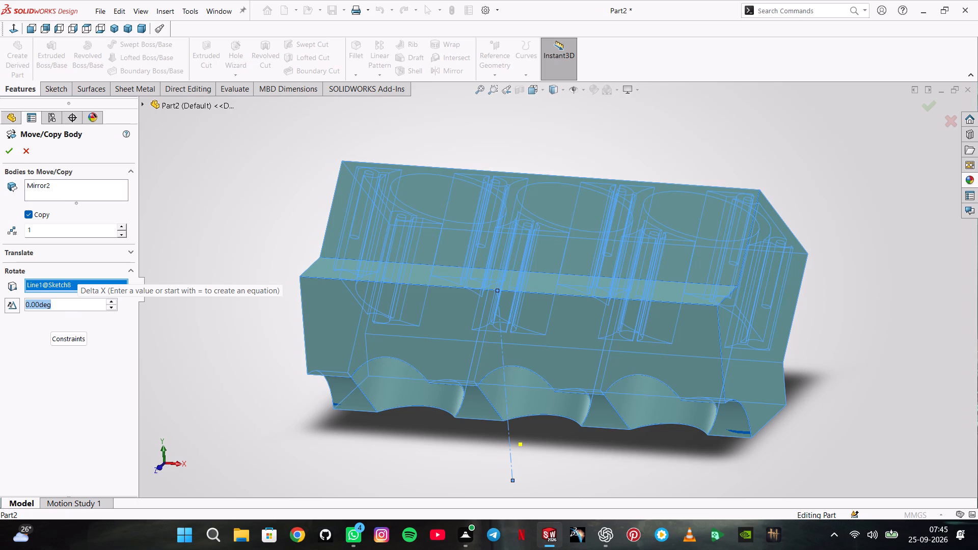
pyautogui.write('180')
pyautogui.press('Return')
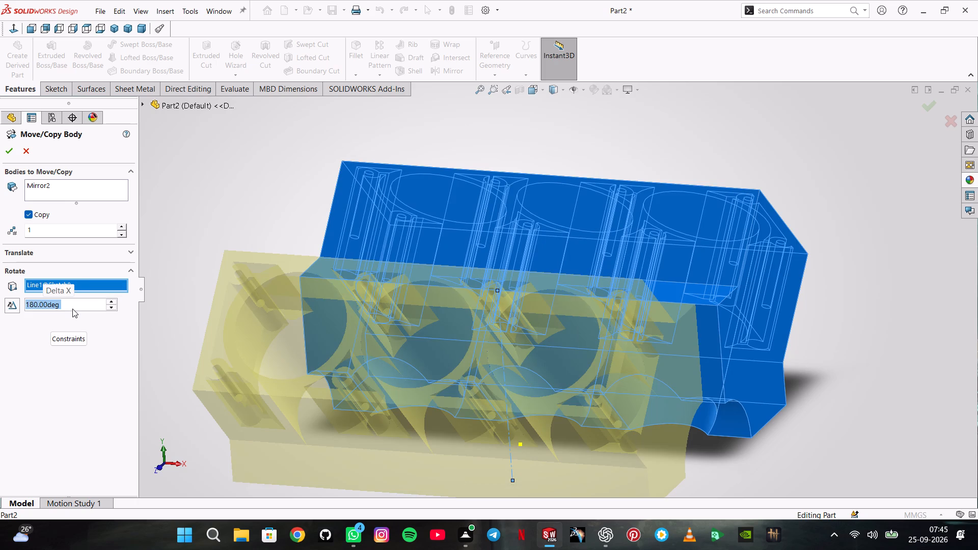
pyautogui.press('Return')
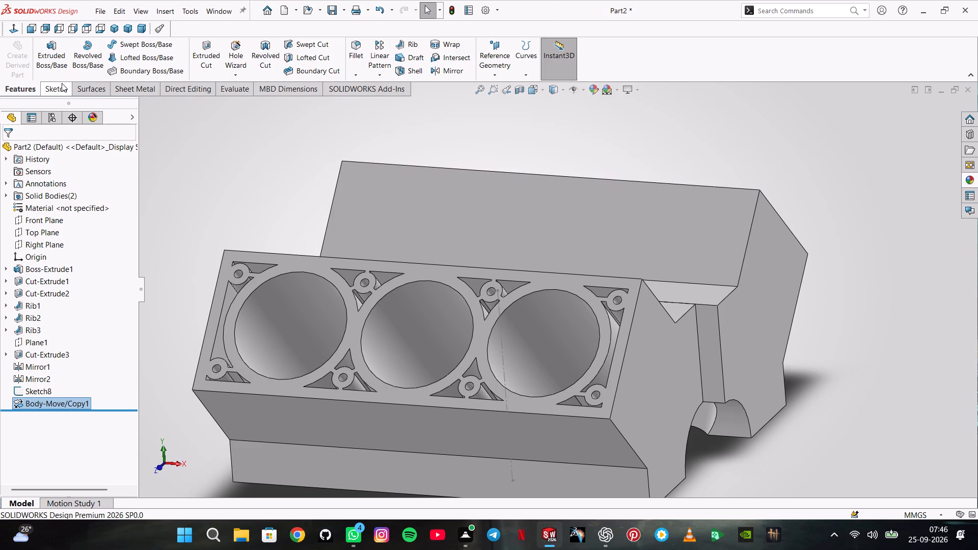
# Convert the copied body's recessed end face into a sketch and extrude it Up To Surface to the original block's end face, merging the result.
pyautogui.click(673, 362)
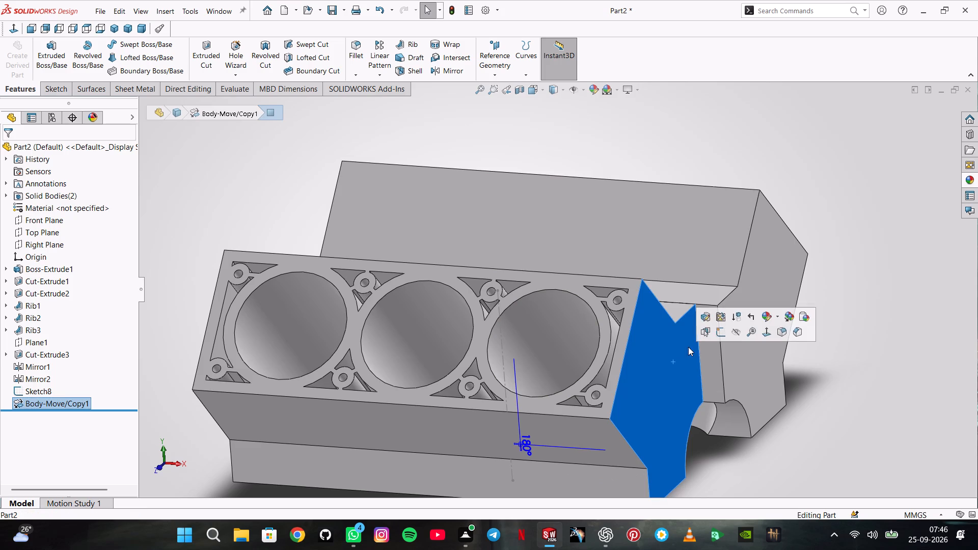
pyautogui.click(718, 338)
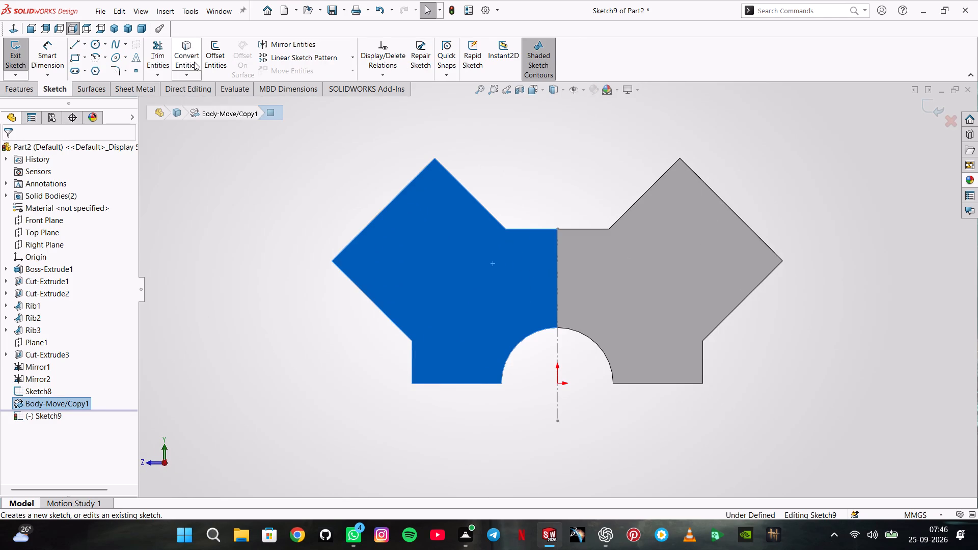
pyautogui.click(194, 62)
pyautogui.click(18, 92)
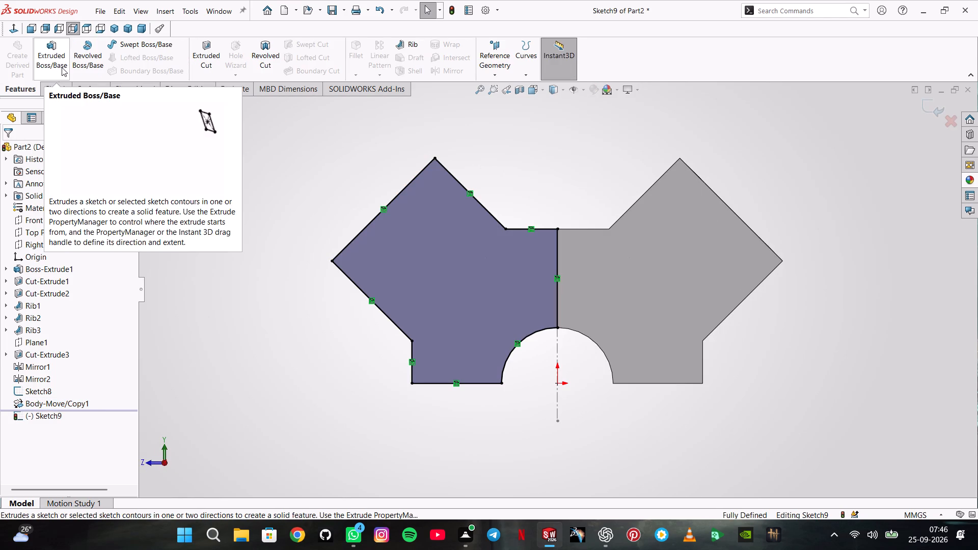
pyautogui.click(62, 67)
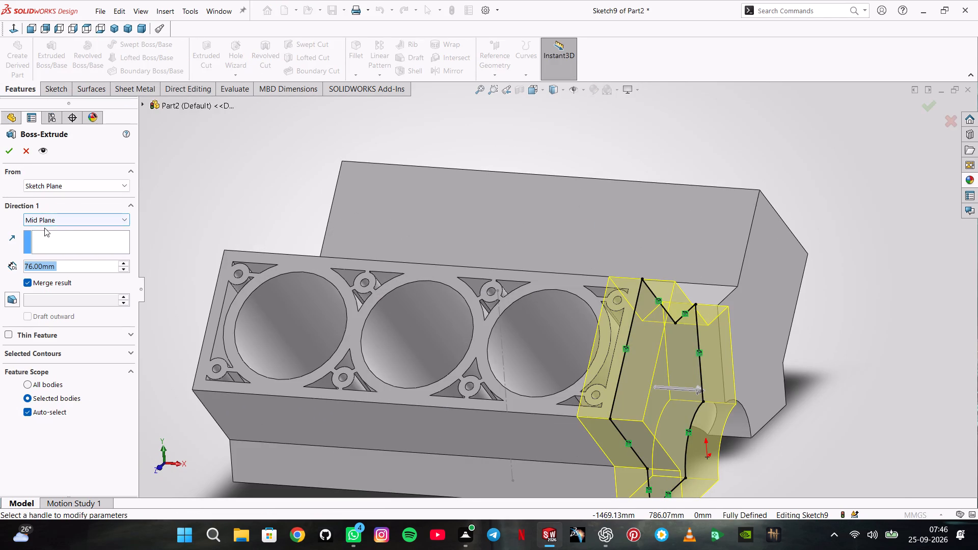
pyautogui.click(46, 222)
pyautogui.click(64, 256)
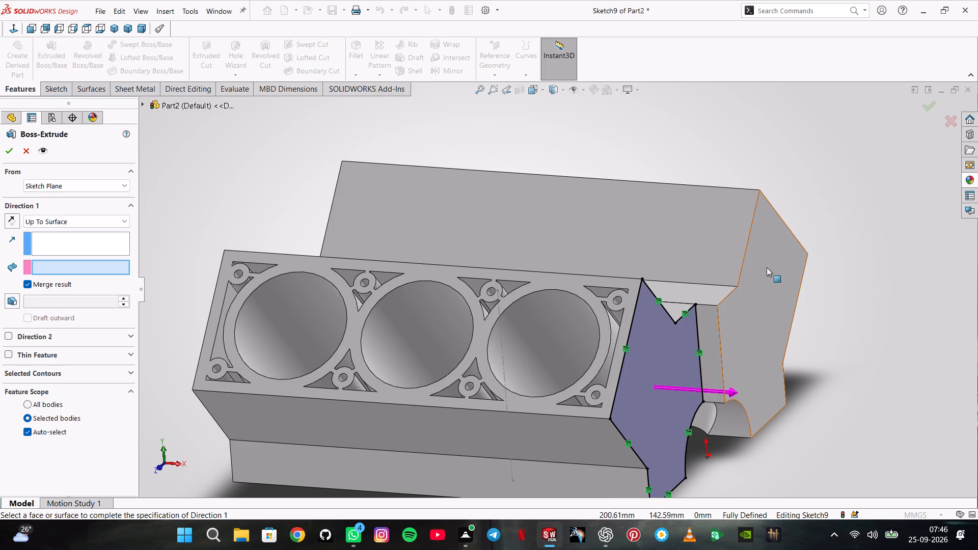
pyautogui.click(767, 270)
pyautogui.click(13, 150)
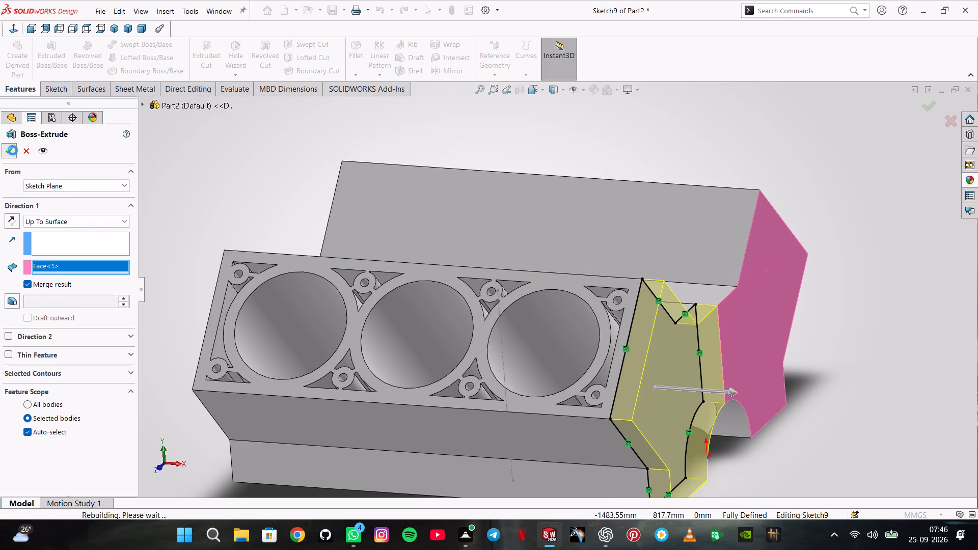
# At the opposite end, convert the original block's recessed end face into a sketch and extrude it Up To Surface to the copied bank's end face.
pyautogui.scroll(1, 345, 170)
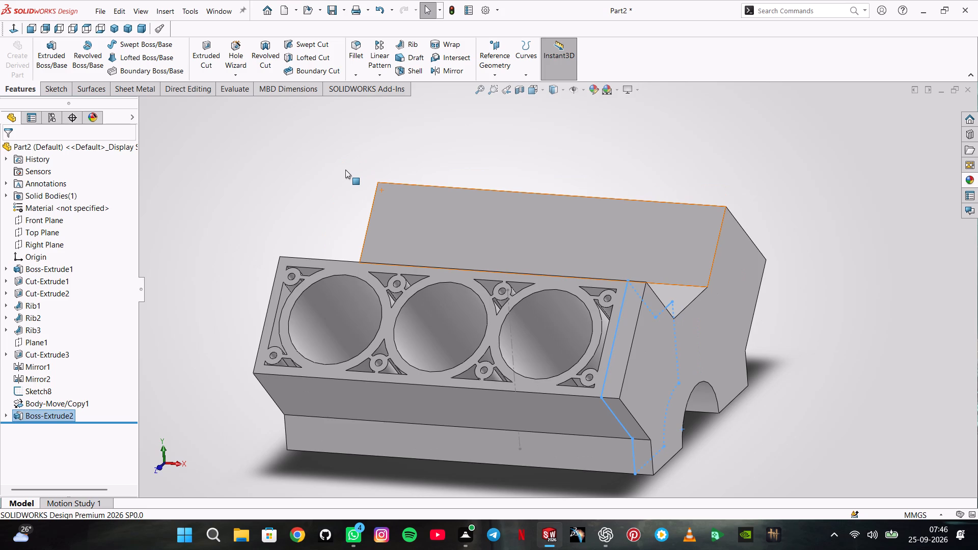
pyautogui.scroll(2, 345, 170)
pyautogui.moveTo(379, 201); pyautogui.dragTo(387, 208)
pyautogui.moveTo(392, 208); pyautogui.dragTo(423, 265, button='middle')
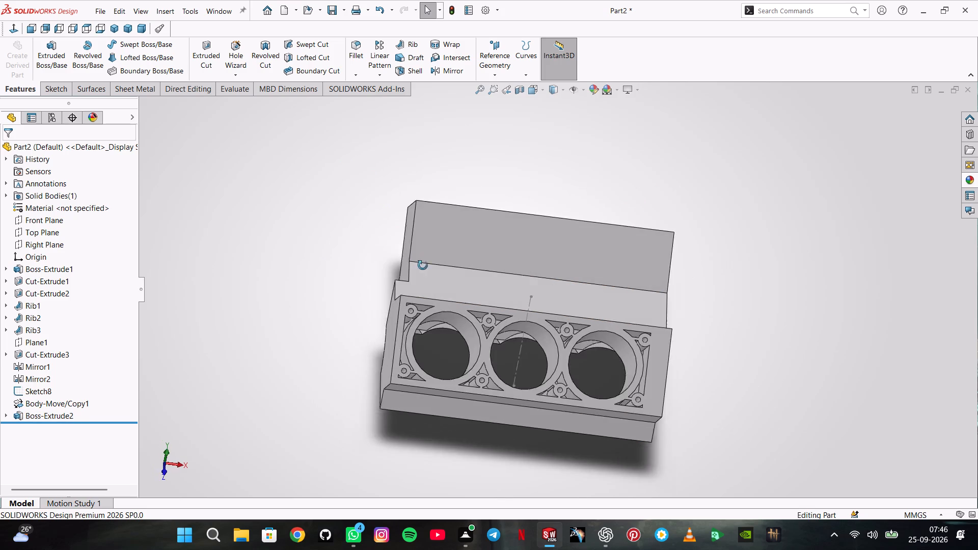
pyautogui.moveTo(423, 265); pyautogui.dragTo(475, 298, button='middle')
pyautogui.click(412, 276)
pyautogui.click(463, 248)
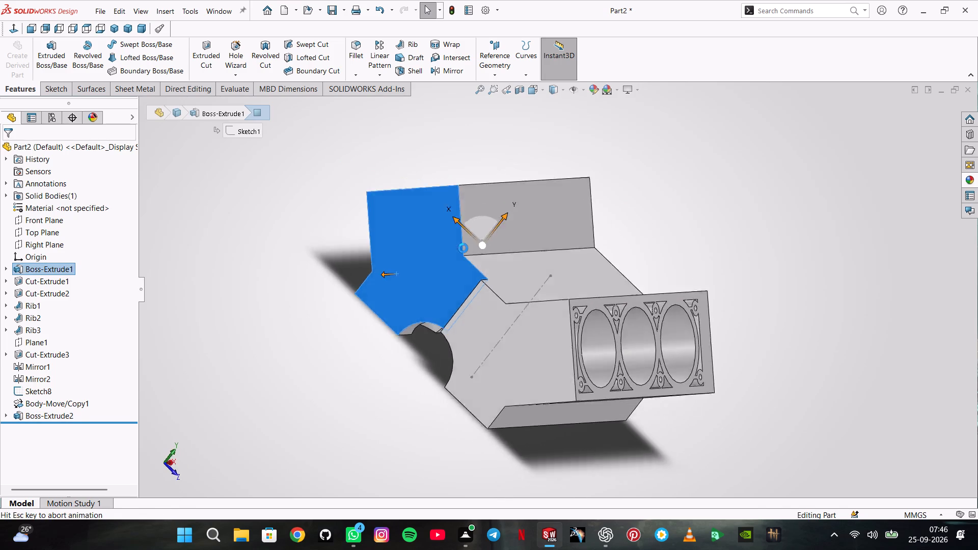
pyautogui.click(194, 56)
pyautogui.click(20, 91)
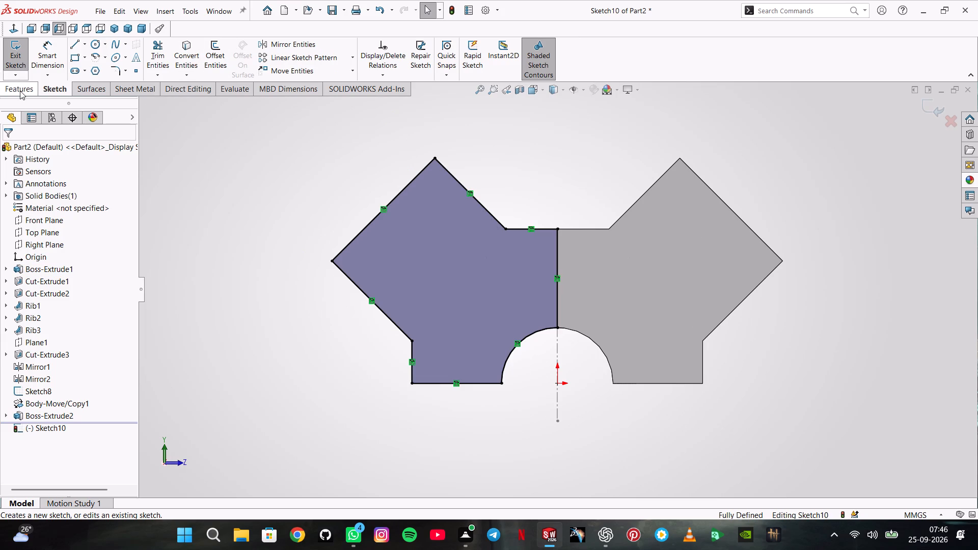
pyautogui.click(48, 70)
pyautogui.click(476, 382)
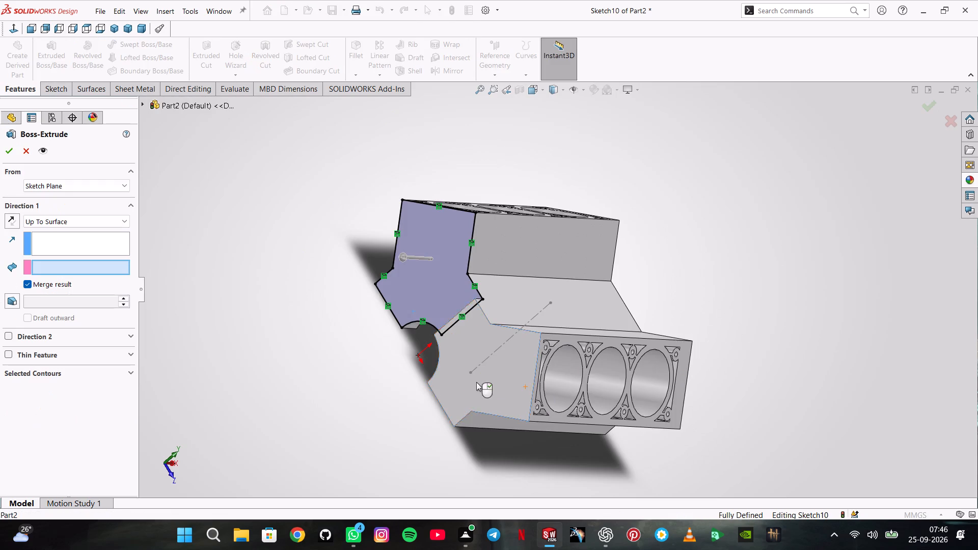
pyautogui.click(8, 148)
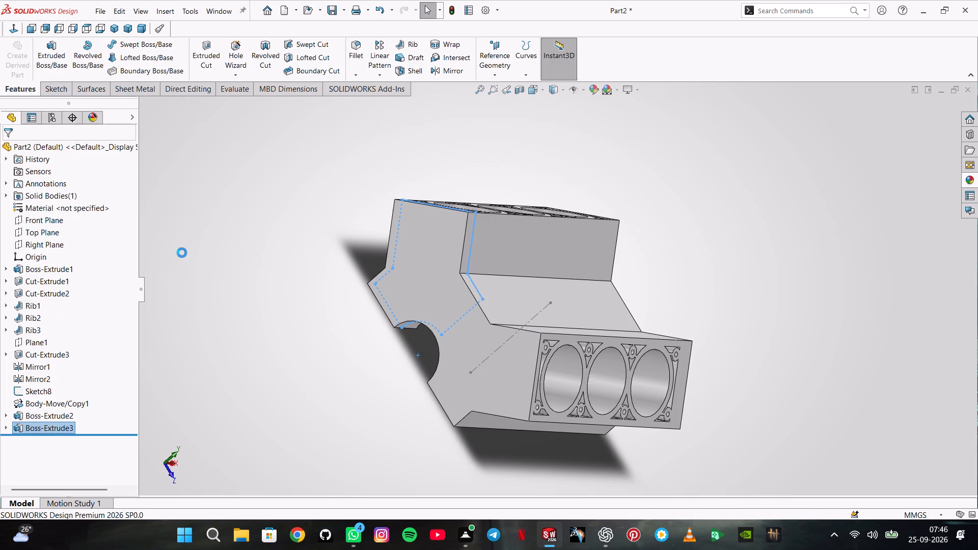
pyautogui.click(292, 294)
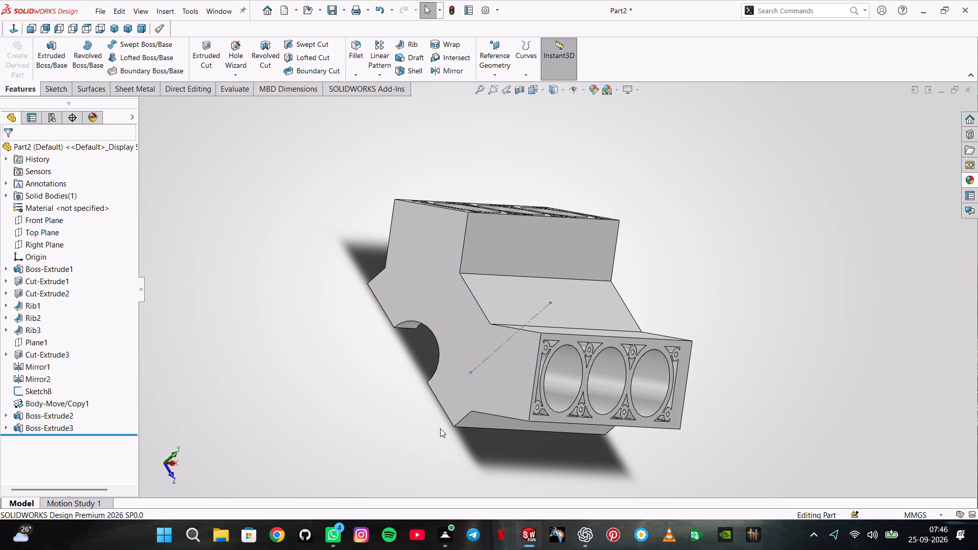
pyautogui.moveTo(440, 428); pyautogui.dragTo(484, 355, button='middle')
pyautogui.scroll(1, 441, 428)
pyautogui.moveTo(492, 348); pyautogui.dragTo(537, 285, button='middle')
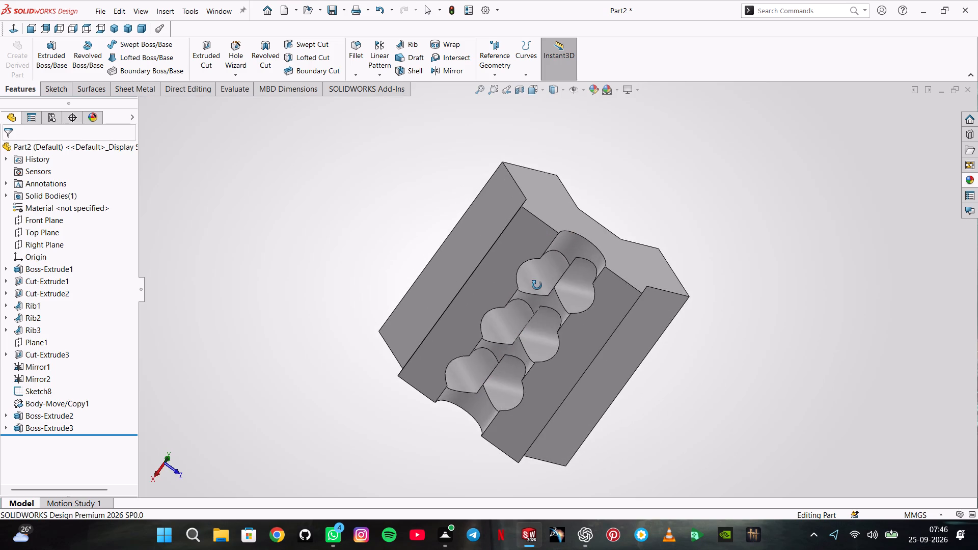
# Start a sketch on the V-shaped end face and offset its whole outline 12.7 mm inward.
pyautogui.moveTo(537, 285); pyautogui.dragTo(515, 325, button='middle')
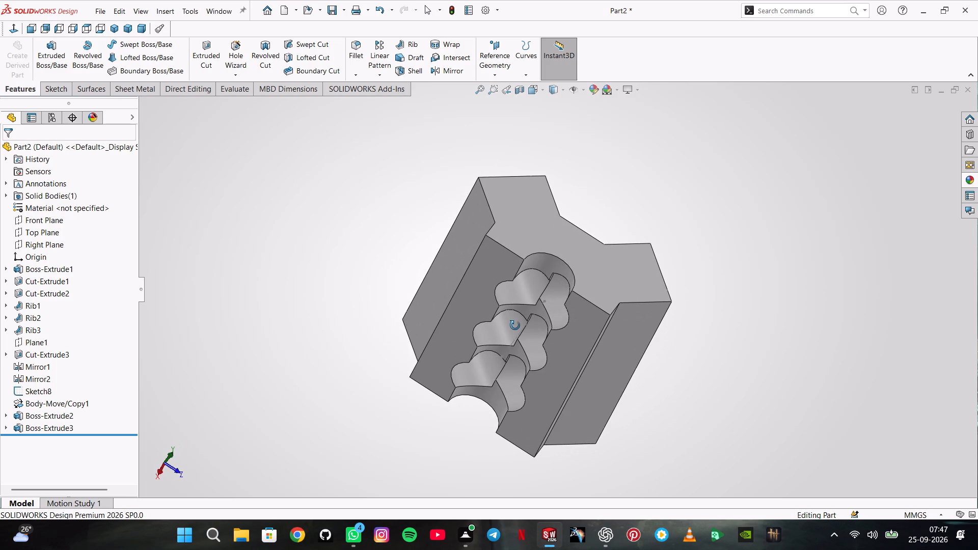
pyautogui.moveTo(515, 325); pyautogui.dragTo(485, 321, button='middle')
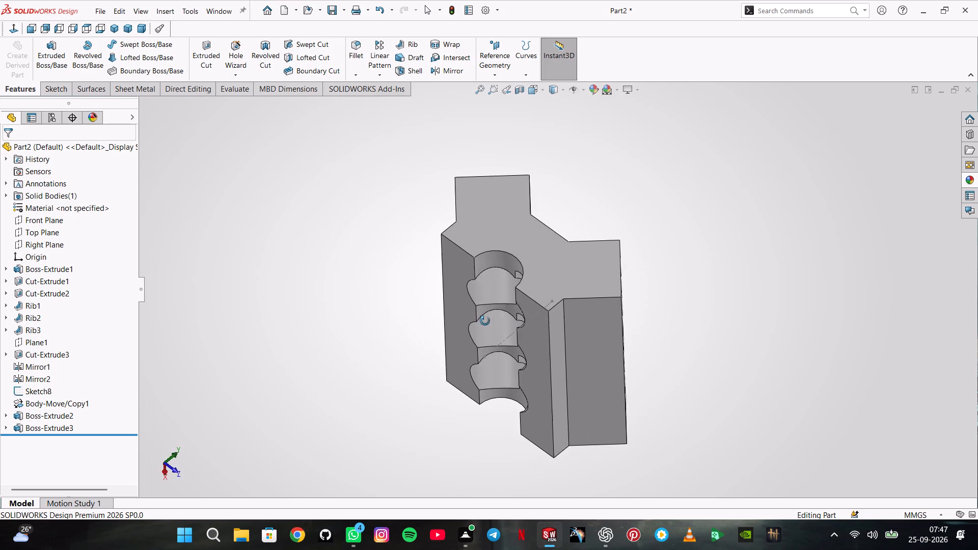
pyautogui.moveTo(485, 321); pyautogui.dragTo(379, 354, button='middle')
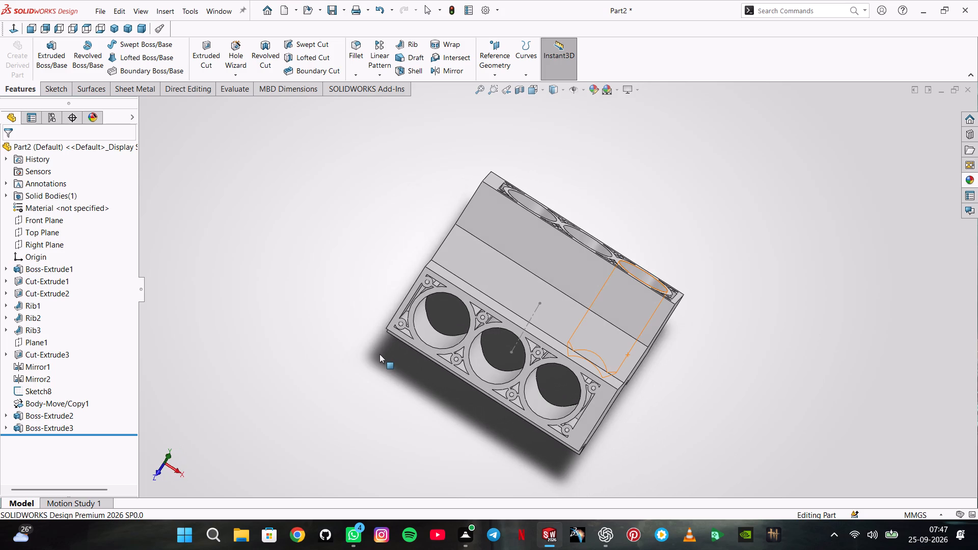
pyautogui.moveTo(659, 397); pyautogui.dragTo(623, 309, button='middle')
pyautogui.click(622, 330)
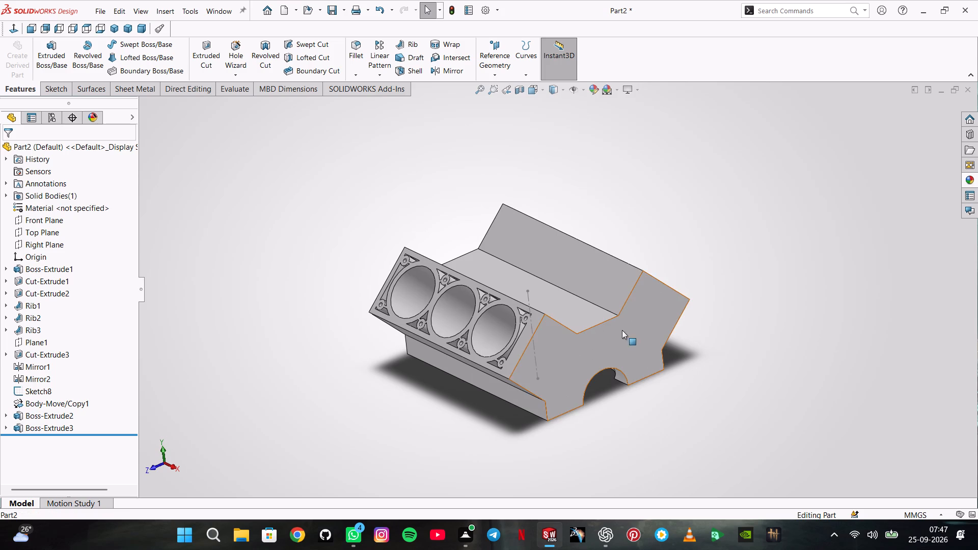
pyautogui.click(664, 298)
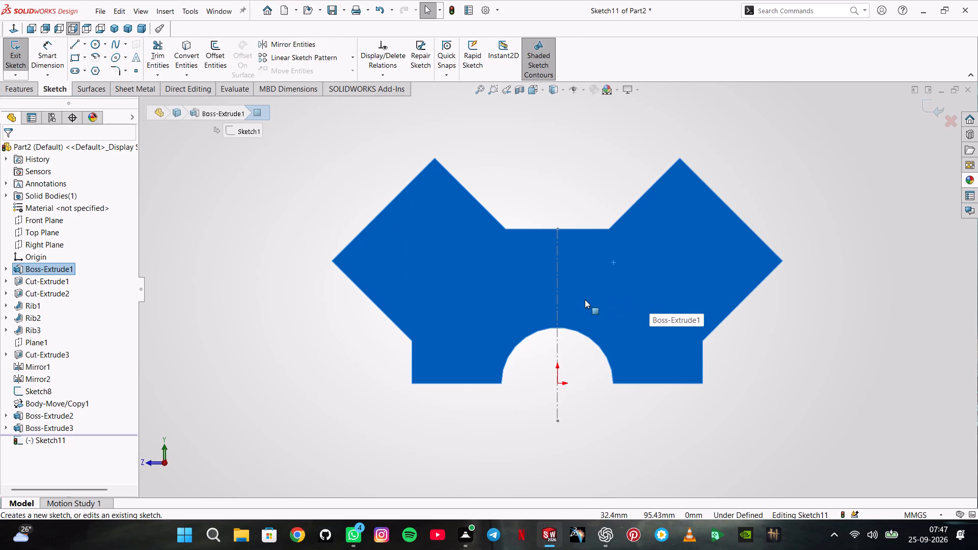
pyautogui.click(221, 75)
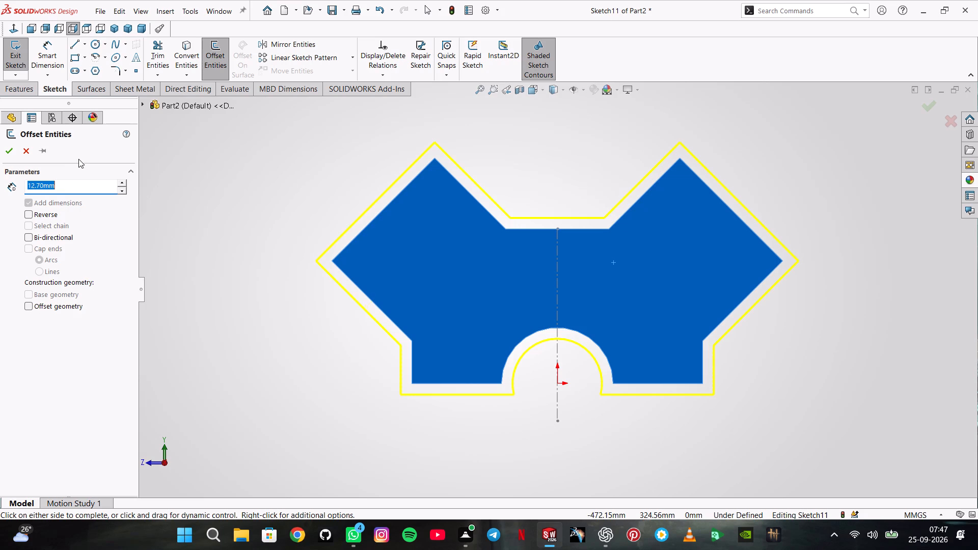
pyautogui.click(42, 217)
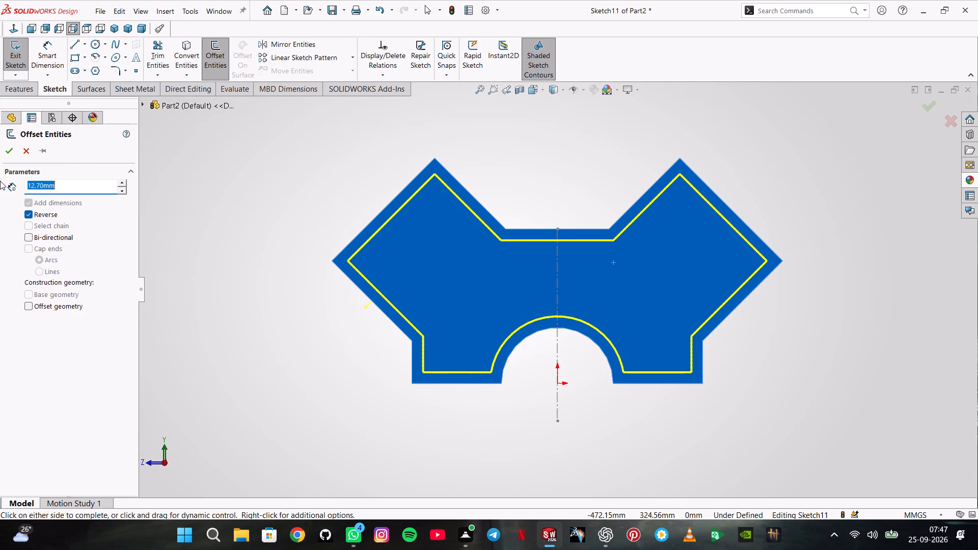
pyautogui.click(5, 152)
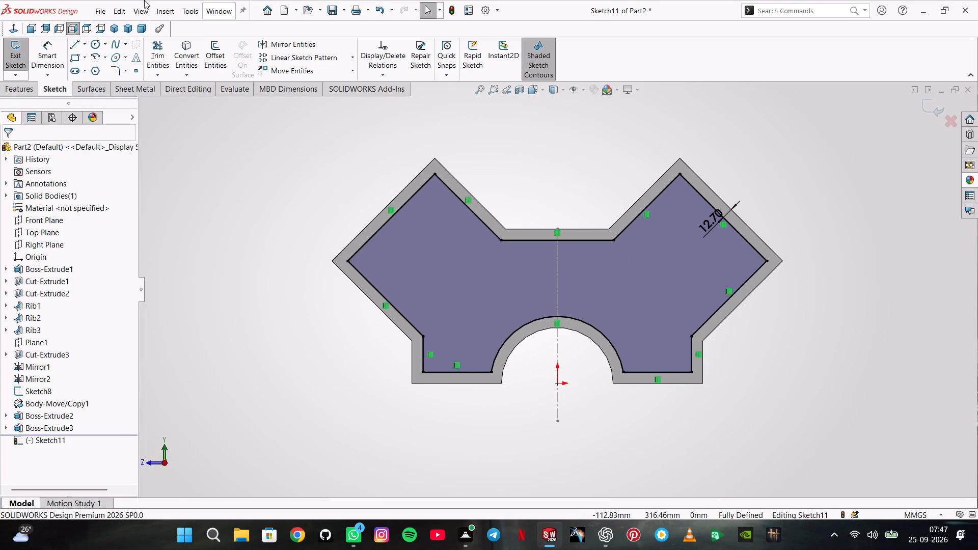
# Sketch a diagonal line about 162 mm long from the inset outline's upper horizontal edge to its short vertical edge below one bank.
pyautogui.click(74, 37)
pyautogui.click(74, 43)
pyautogui.click(514, 240)
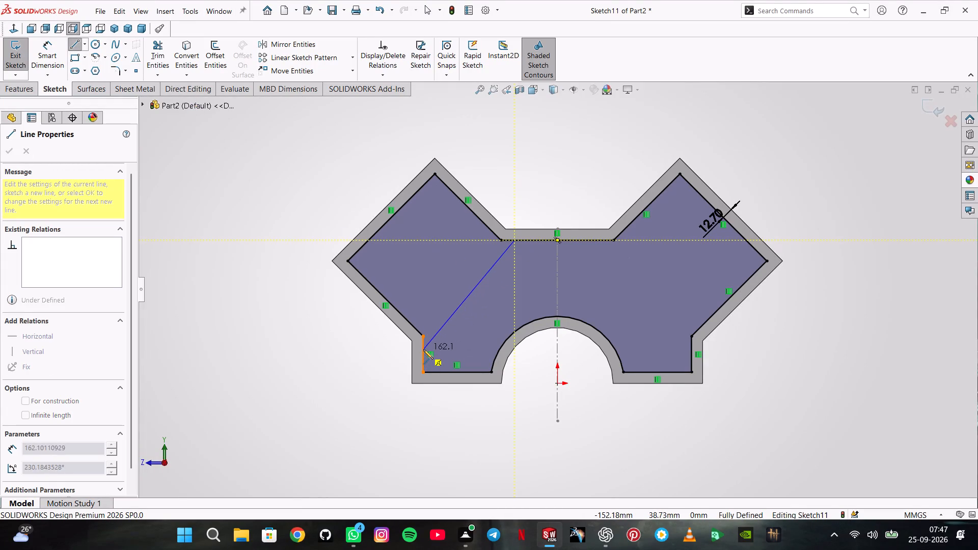
pyautogui.click(423, 349)
pyautogui.doubleClick(329, 338)
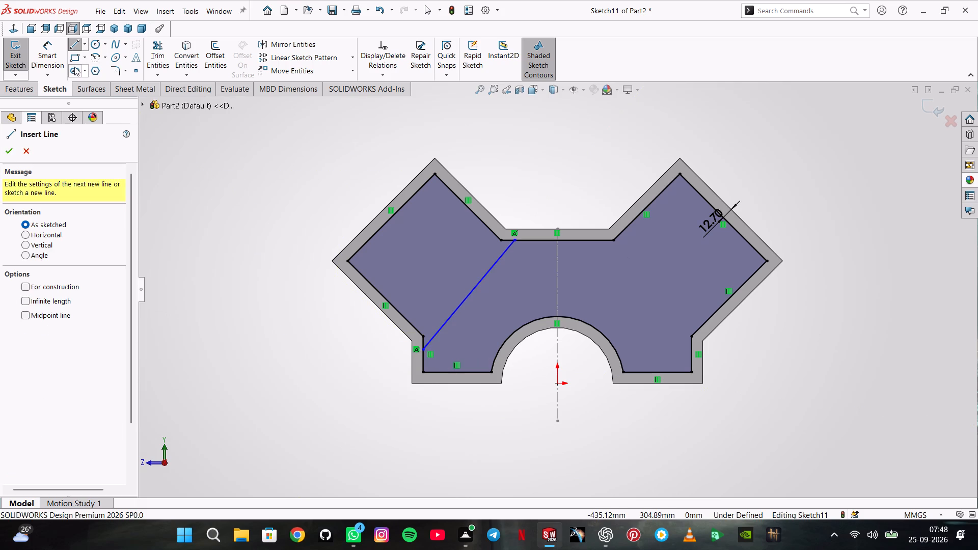
pyautogui.click(12, 147)
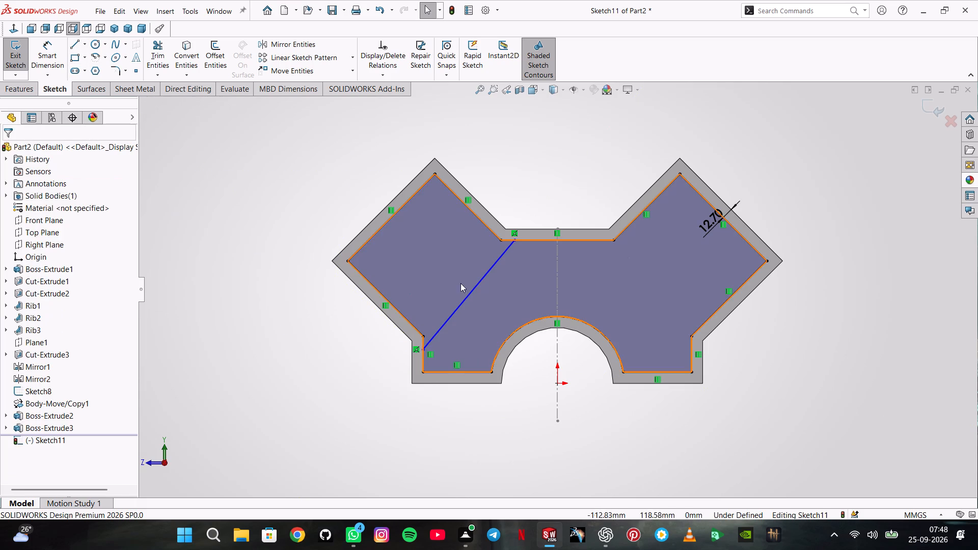
# Make the diagonal line parallel to the inset outline's outer sloped edge at the top of the same bank.
pyautogui.click(467, 295)
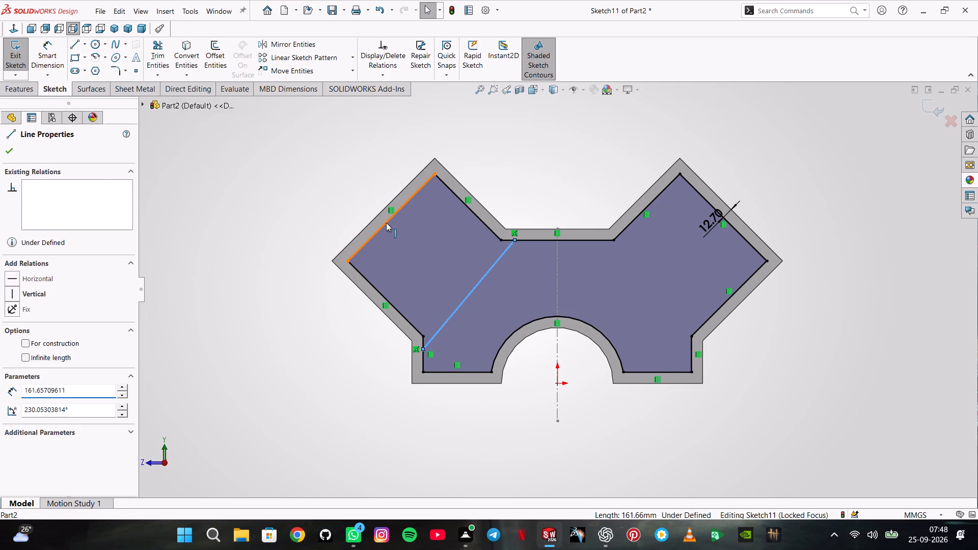
pyautogui.keyDown('ctrl'); pyautogui.click(386, 223); pyautogui.keyUp('ctrl')
pyautogui.click(480, 177)
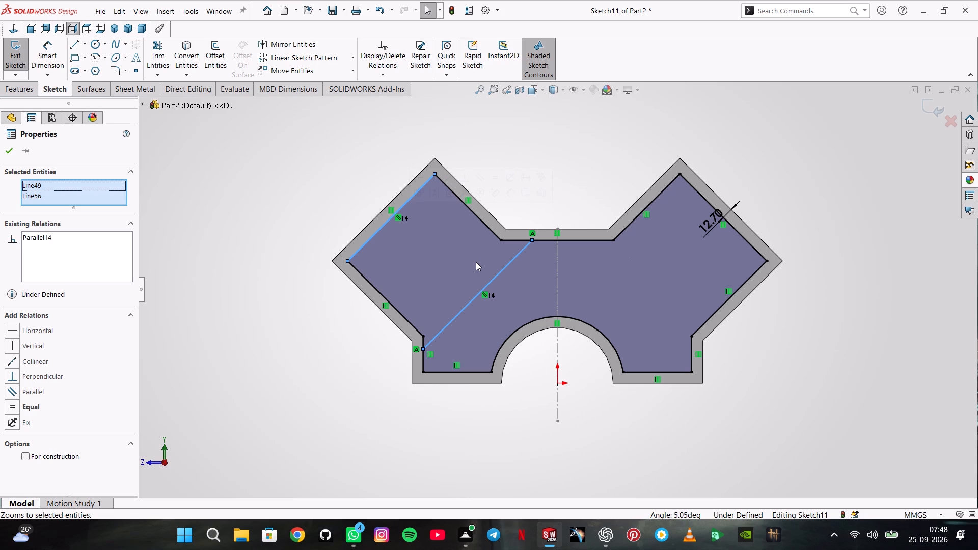
pyautogui.click(10, 154)
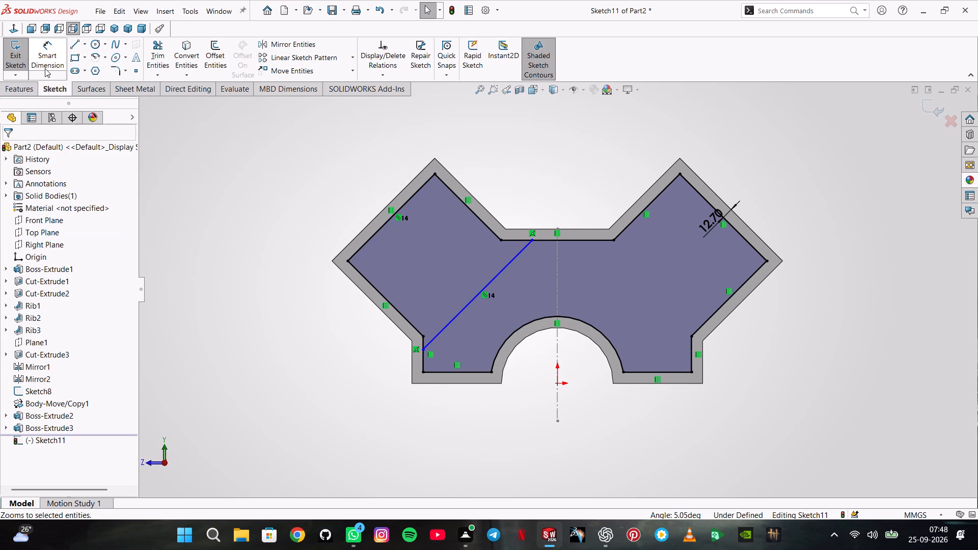
# Dimension the diagonal line's lower endpoint 5 mm from the inset outline's corner above it.
pyautogui.click(45, 68)
pyautogui.scroll(-3, 364, 304)
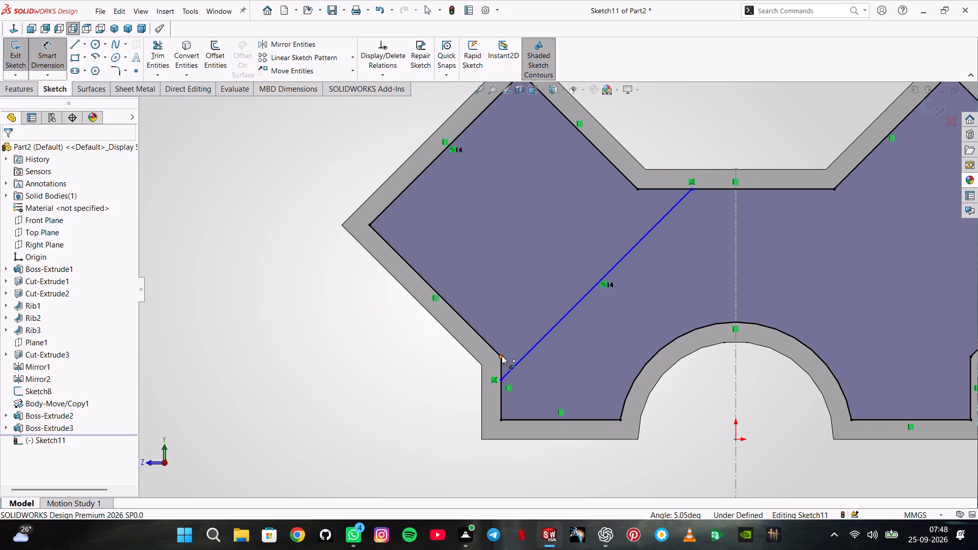
pyautogui.click(502, 355)
pyautogui.click(502, 378)
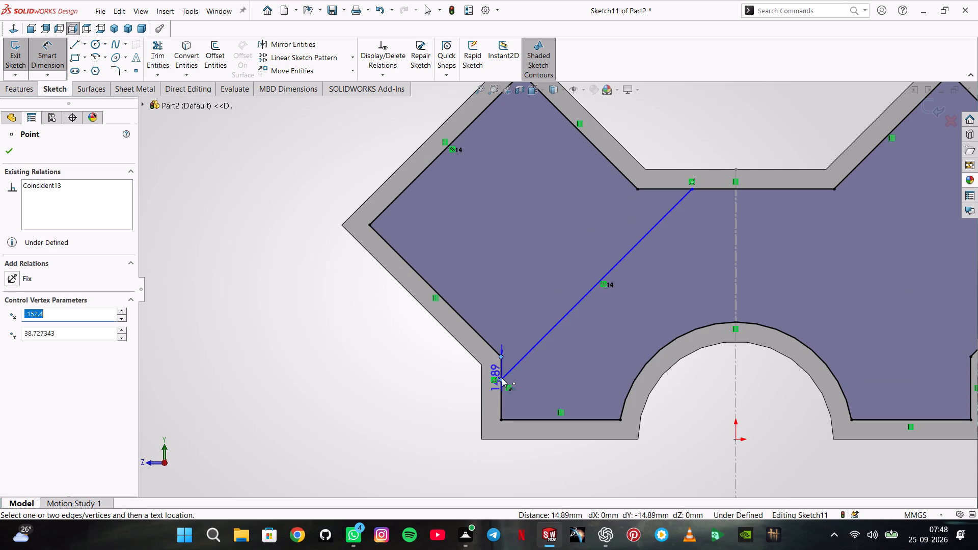
pyautogui.click(456, 367)
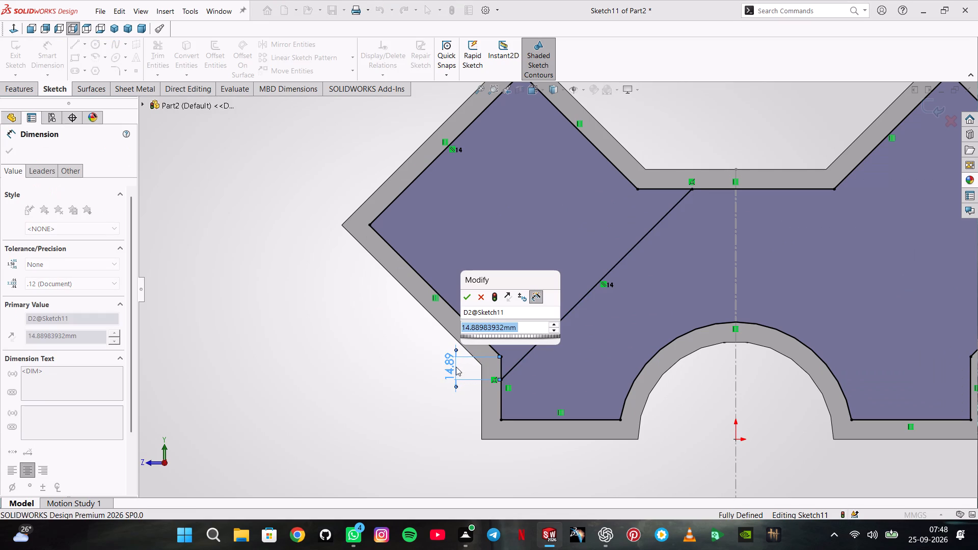
pyautogui.press('5')
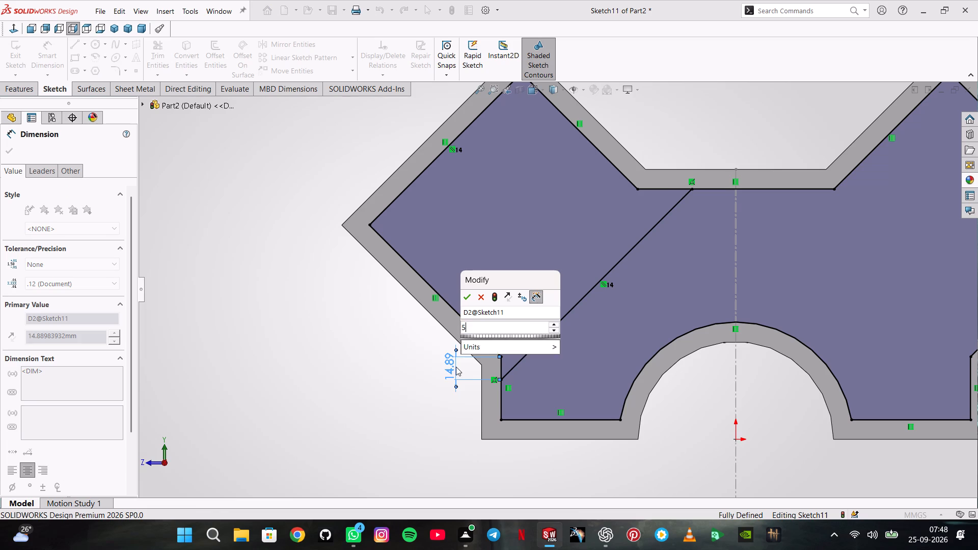
pyautogui.press('Return')
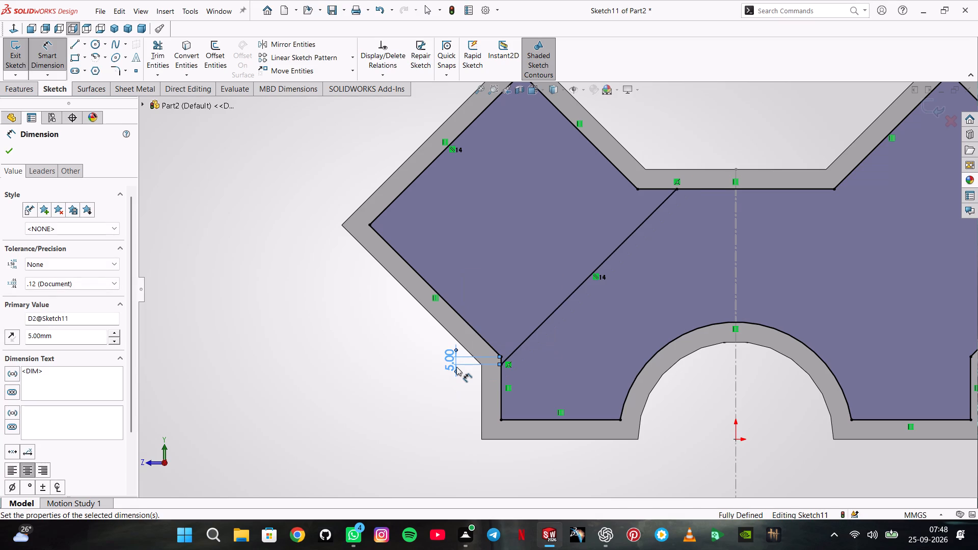
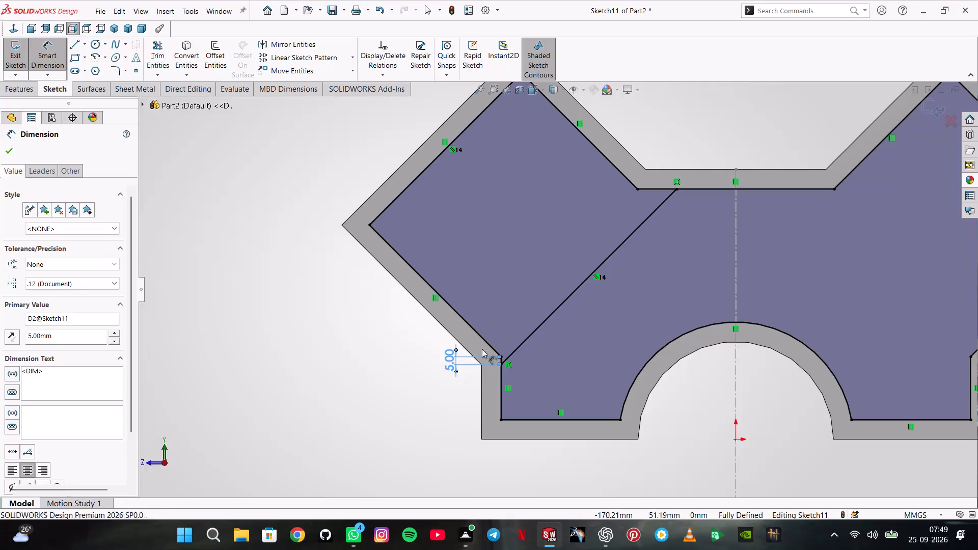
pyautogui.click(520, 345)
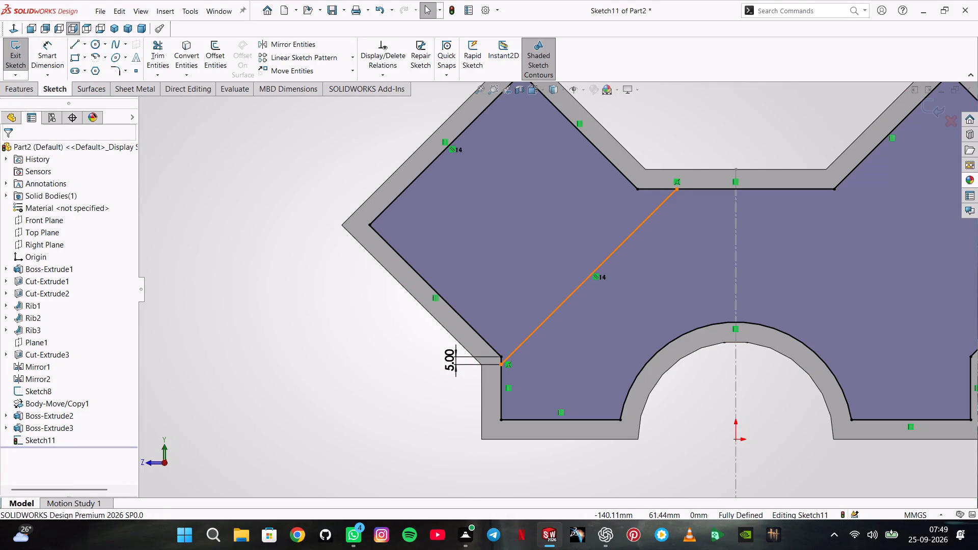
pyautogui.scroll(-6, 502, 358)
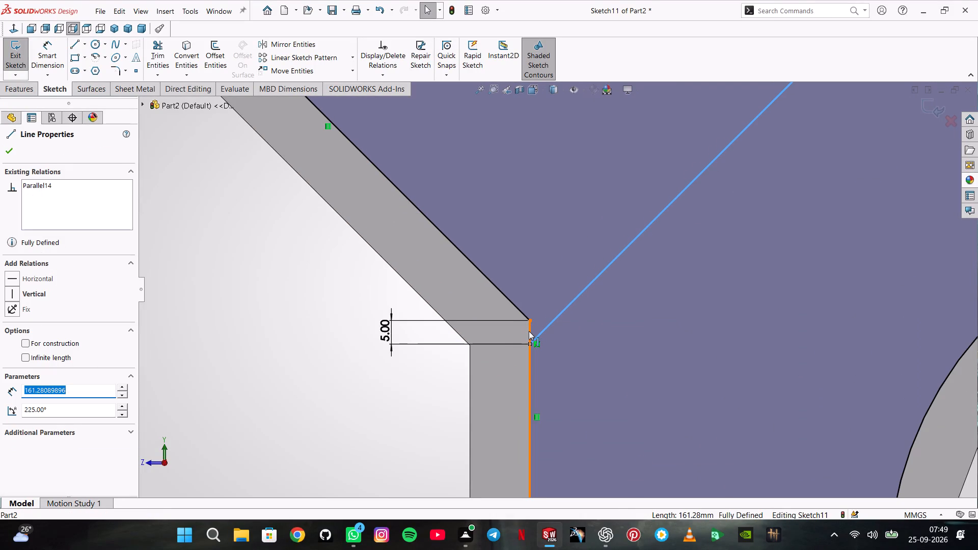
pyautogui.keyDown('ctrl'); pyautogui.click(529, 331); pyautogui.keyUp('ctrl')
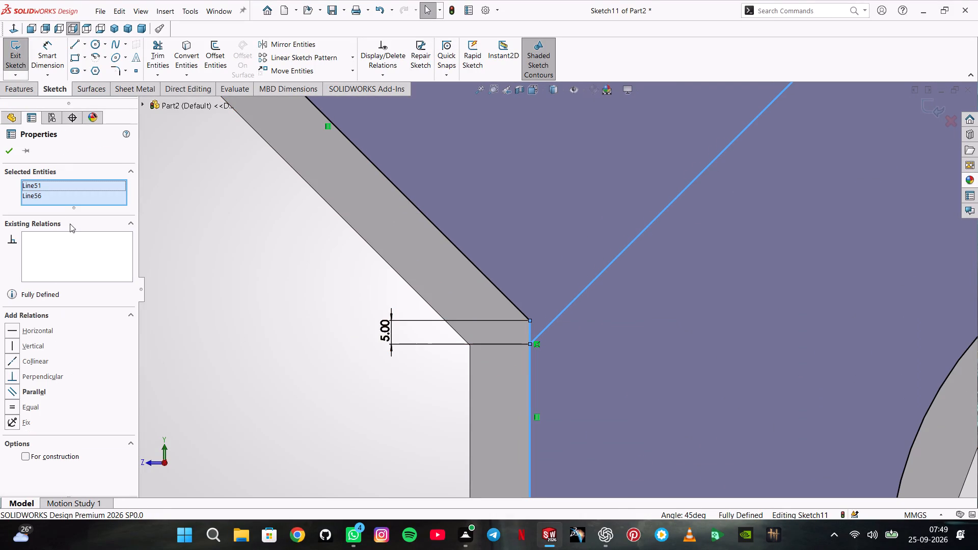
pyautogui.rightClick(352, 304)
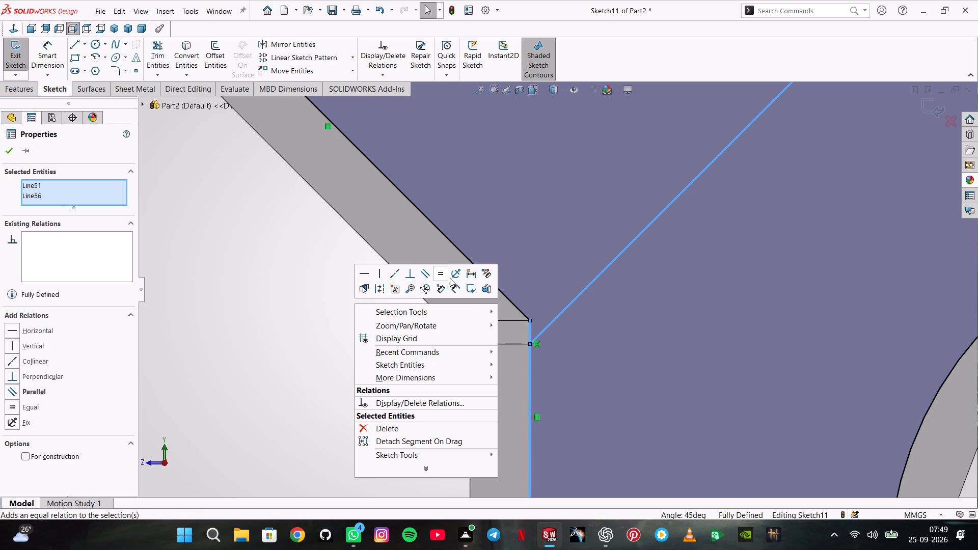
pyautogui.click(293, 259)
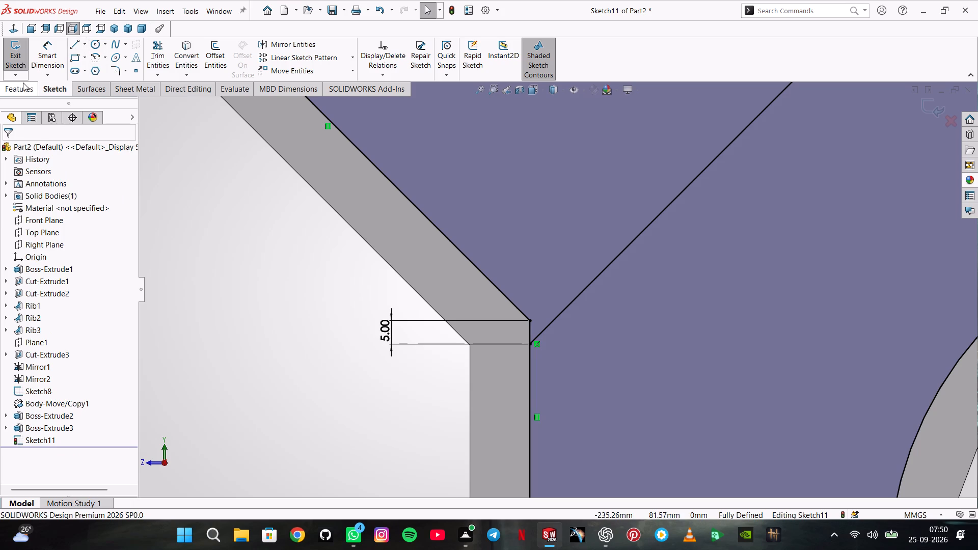
# Cut-extrude only the sketch region enclosed by the diagonal line and the adjacent bank's inset outline, 25.4 mm deep.
pyautogui.click(23, 82)
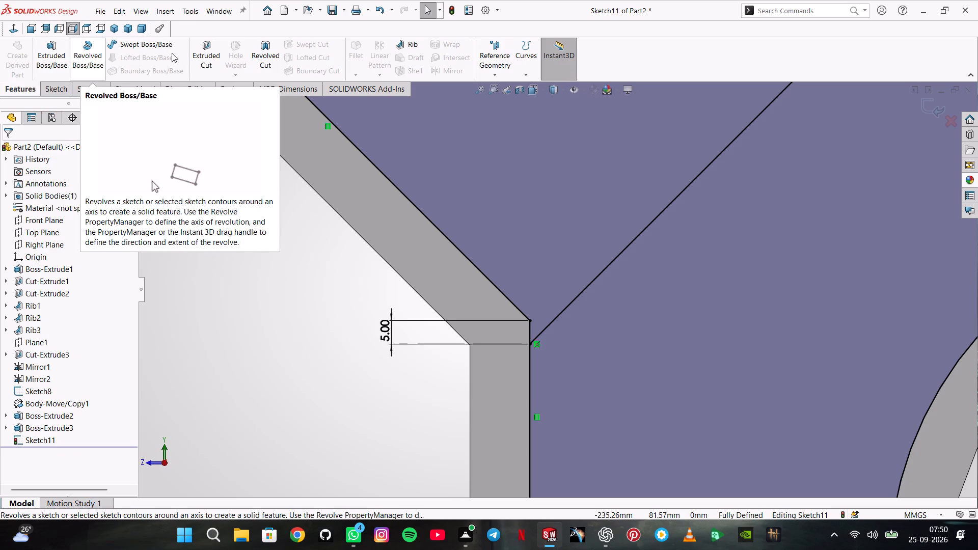
pyautogui.scroll(8, 514, 255)
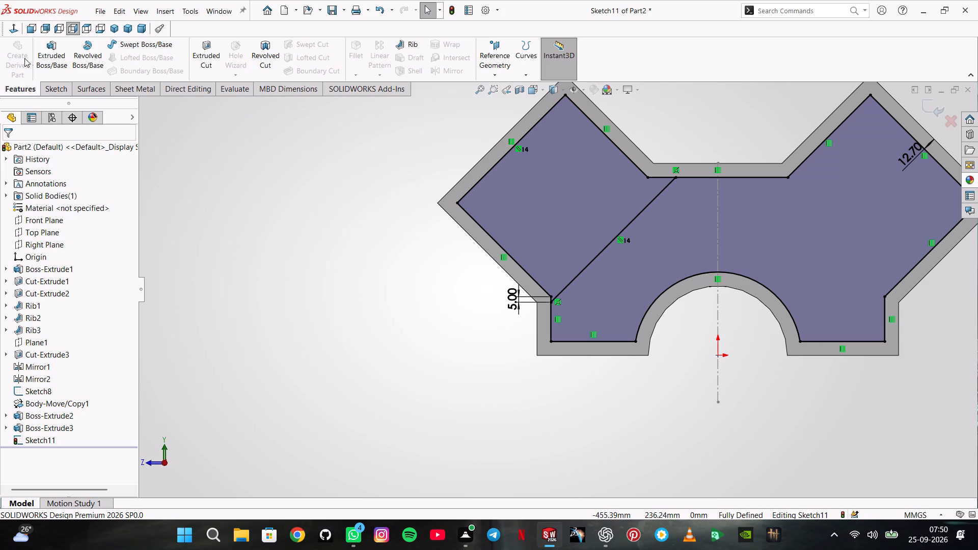
pyautogui.click(203, 46)
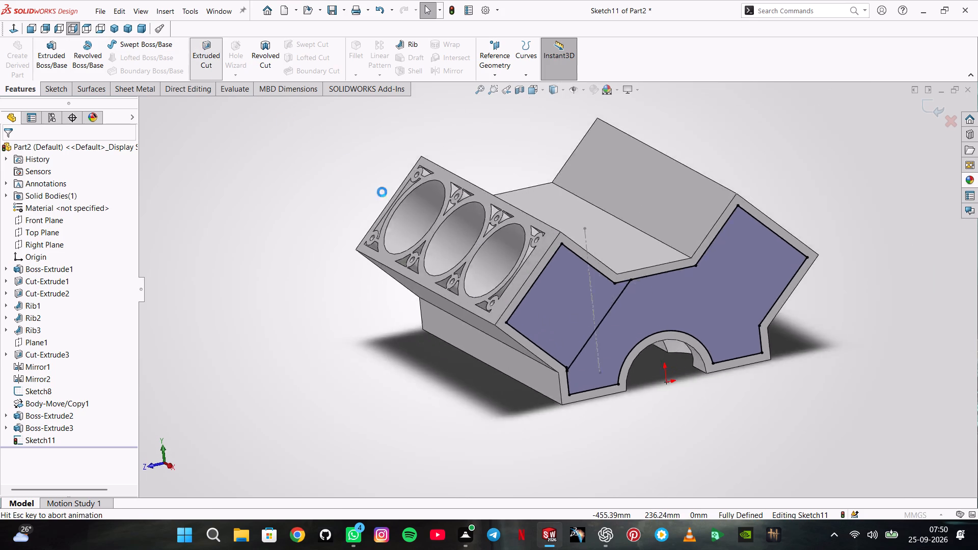
pyautogui.click(553, 347)
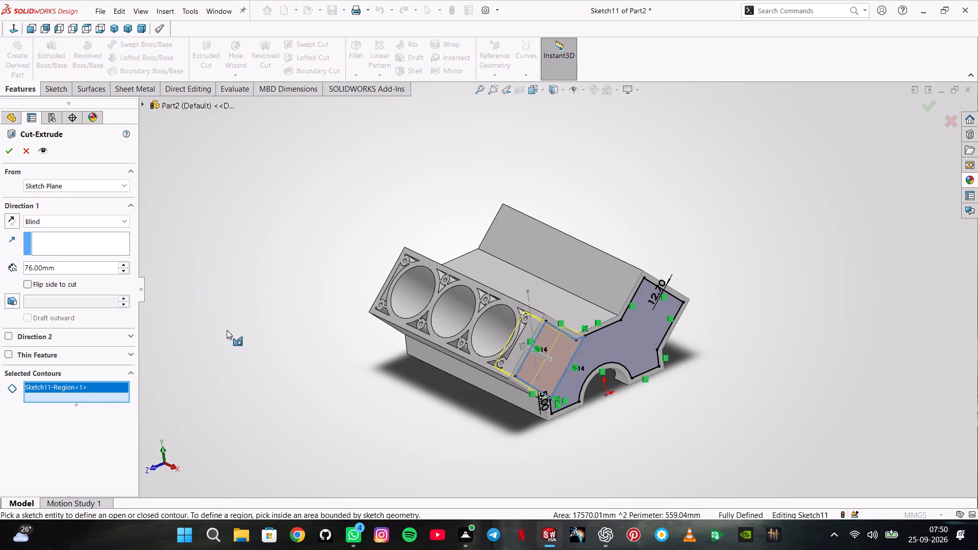
pyautogui.write('25')
pyautogui.doubleClick(107, 265)
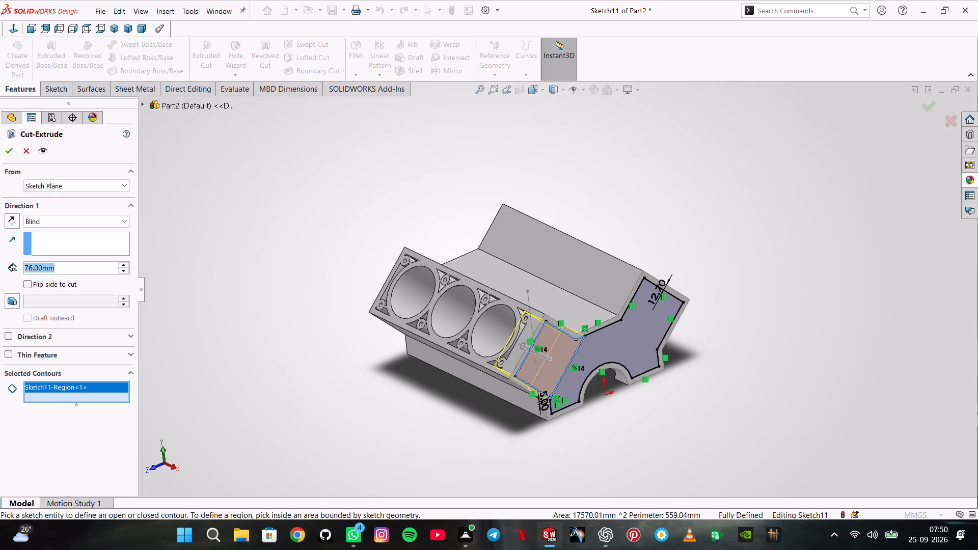
pyautogui.write('25.4')
pyautogui.press('Return')
pyautogui.press('Return')
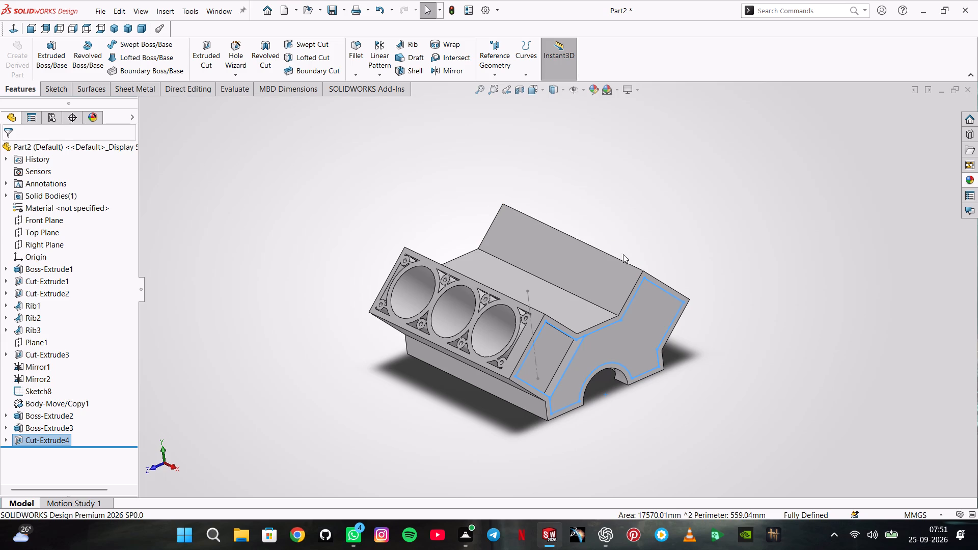
pyautogui.click(631, 425)
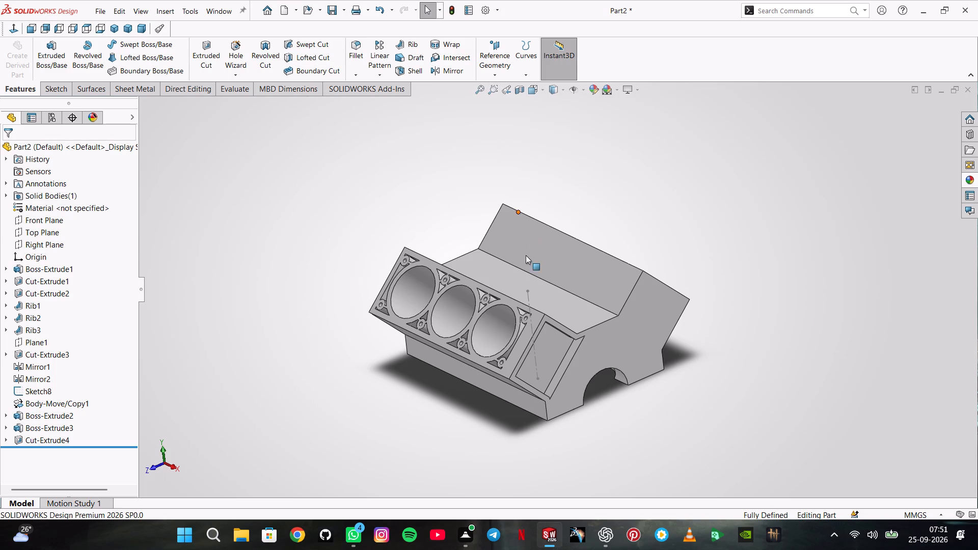
# Create a reference axis along the existing vertical centreline sketch in the middle of the block.
pyautogui.click(528, 295)
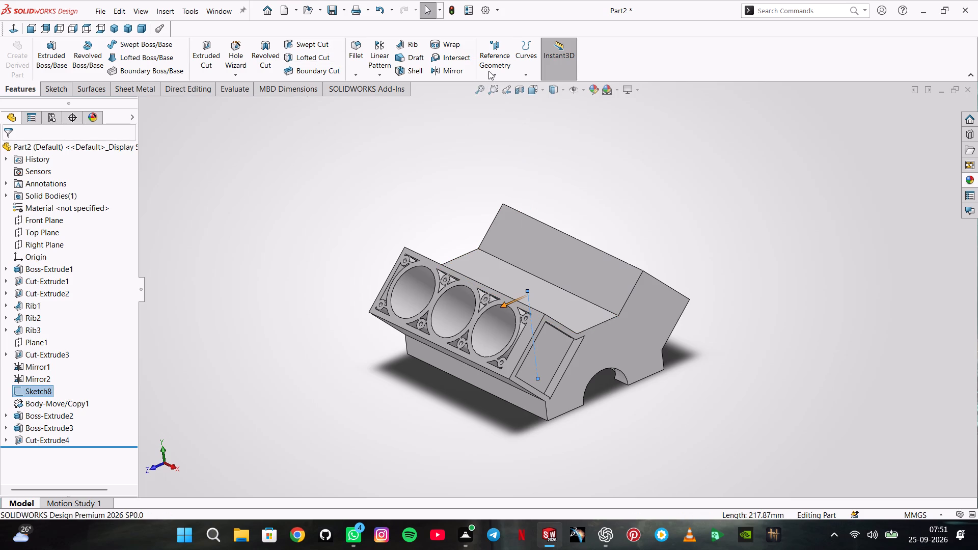
pyautogui.click(488, 71)
pyautogui.click(494, 99)
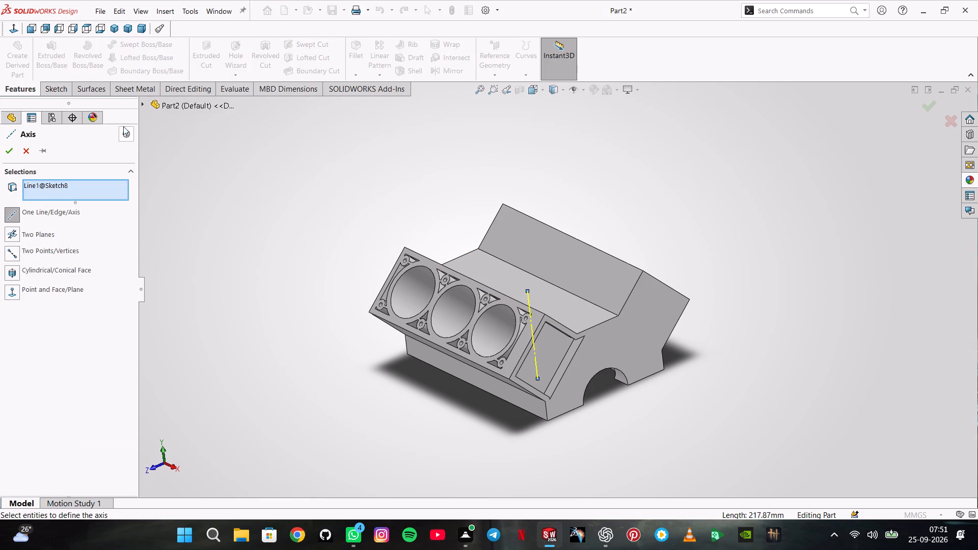
pyautogui.click(8, 145)
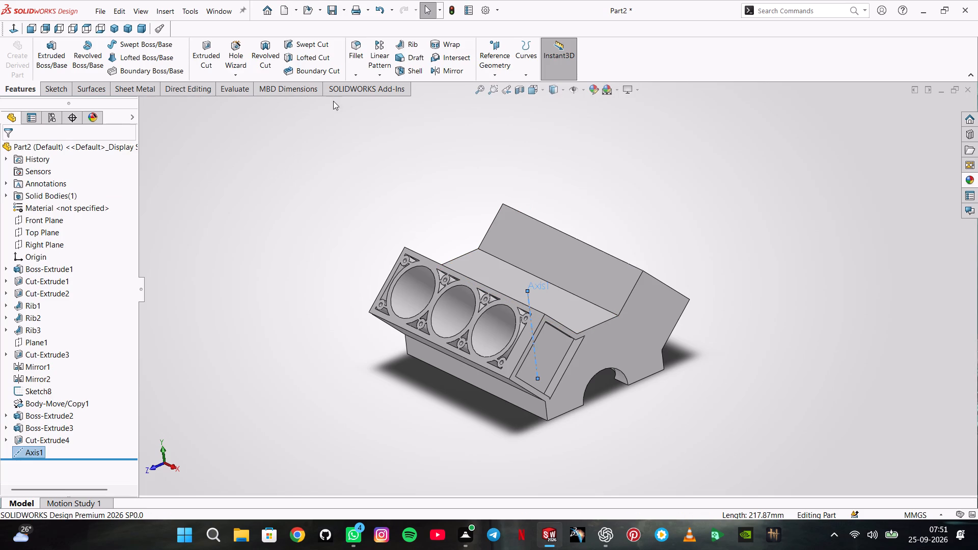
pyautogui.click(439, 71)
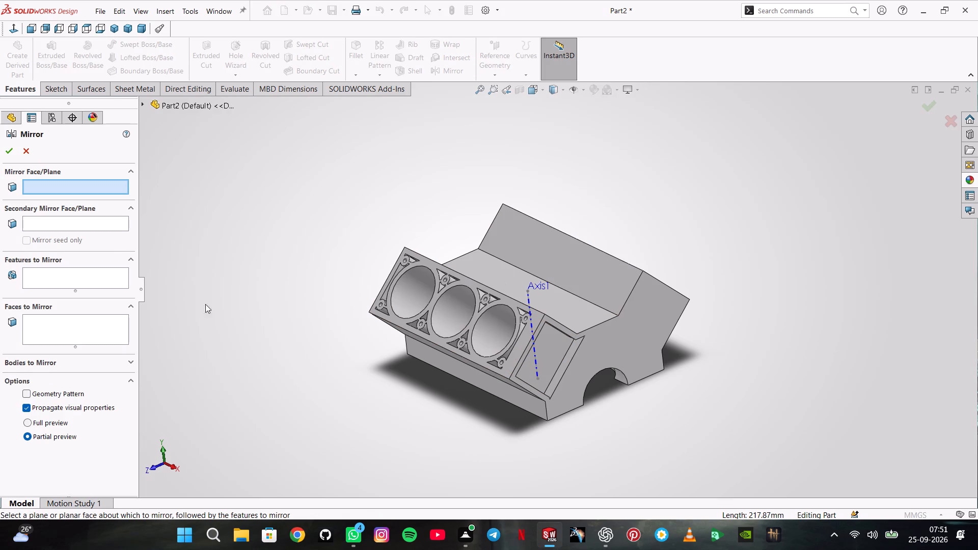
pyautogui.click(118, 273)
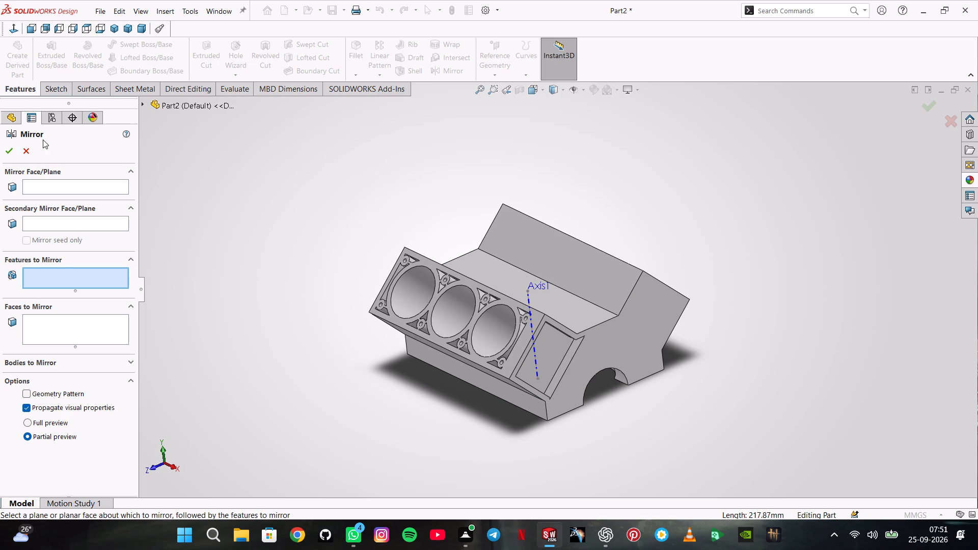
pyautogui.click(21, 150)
# Circular-pattern the bank-end pocket cut about the central axis with 2 equally spaced instances over 360 degrees.
pyautogui.click(377, 76)
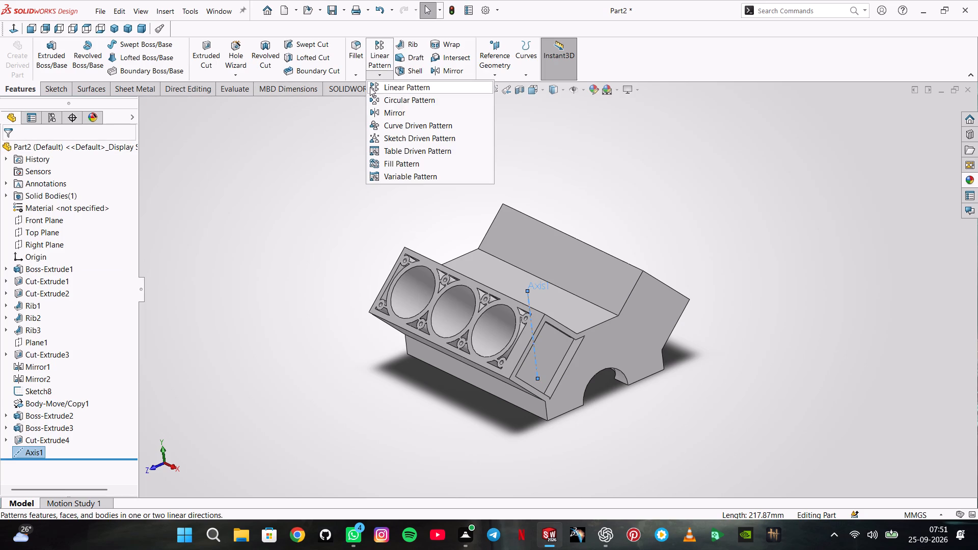
pyautogui.click(374, 94)
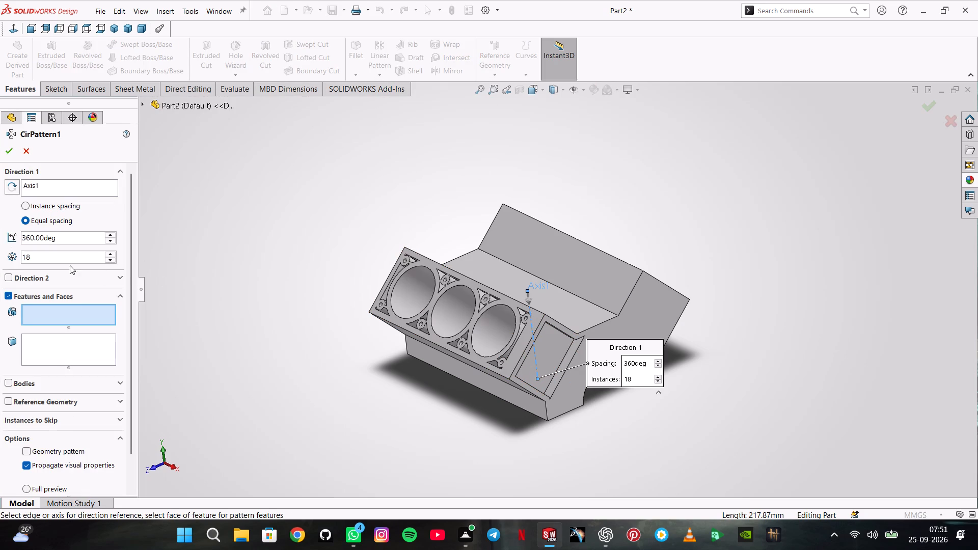
pyautogui.click(551, 343)
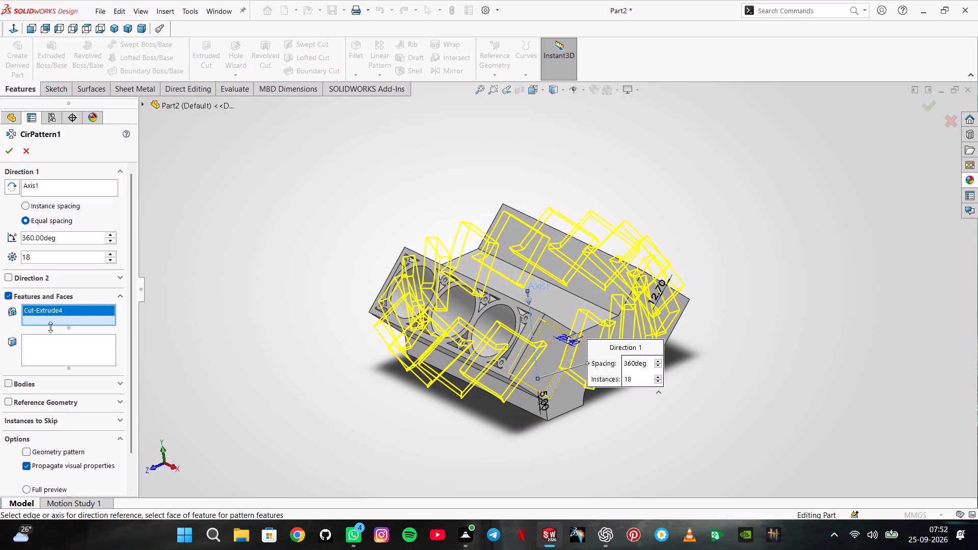
pyautogui.doubleClick(52, 262)
pyautogui.press('2')
pyautogui.press('Return')
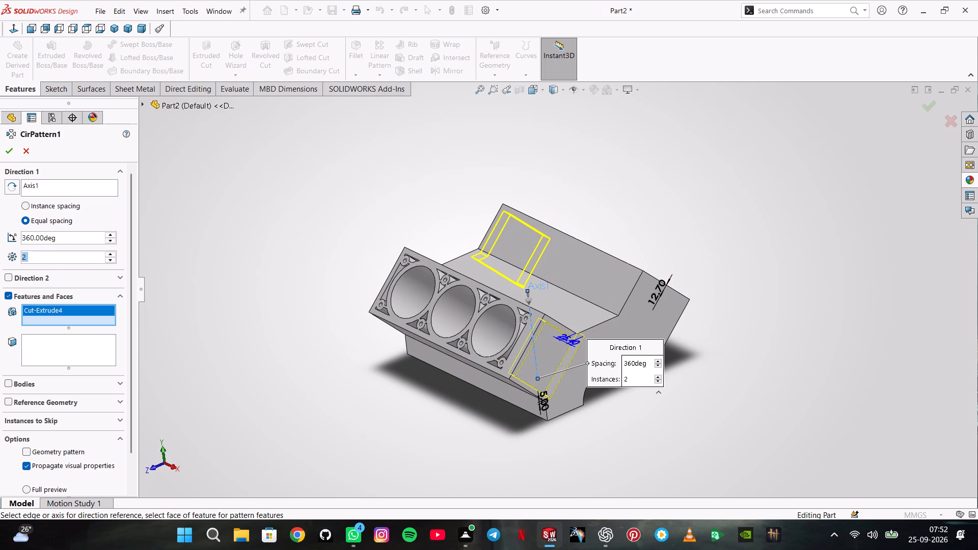
pyautogui.click(6, 148)
# Sketch four connected lines on the Right Plane: from the axis about 26 mm horizontally, 166 mm diagonally, vertically down, and 143.5 mm back to it.
pyautogui.moveTo(325, 216); pyautogui.dragTo(413, 324, button='middle')
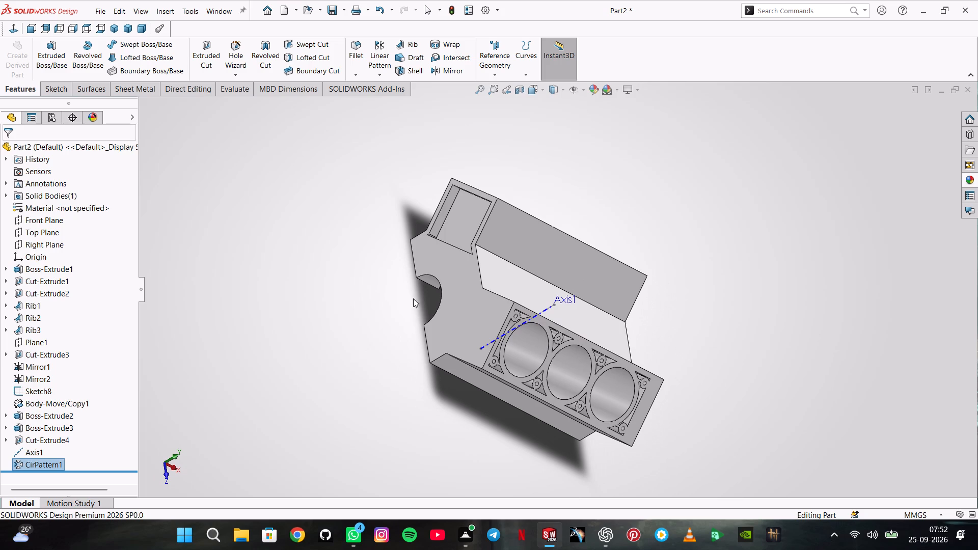
pyautogui.click(51, 240)
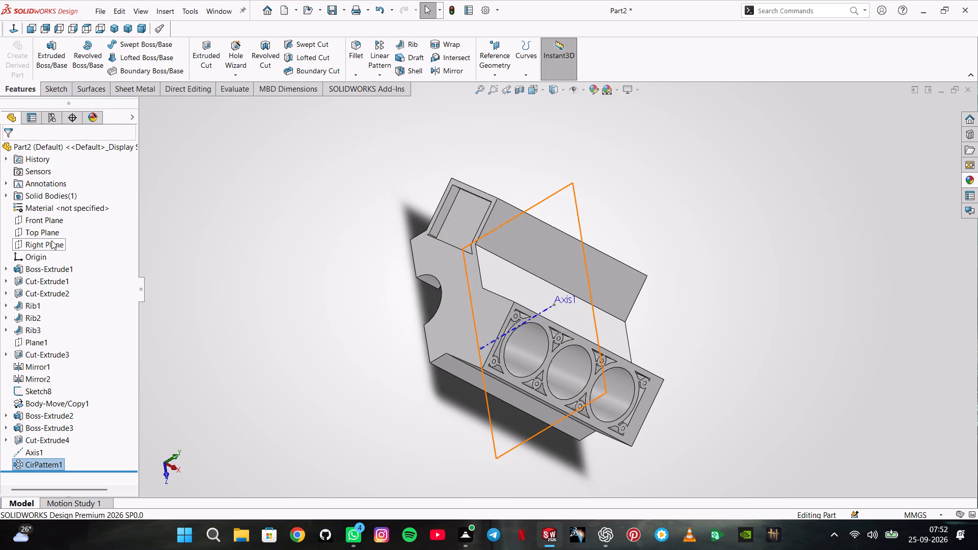
pyautogui.click(62, 222)
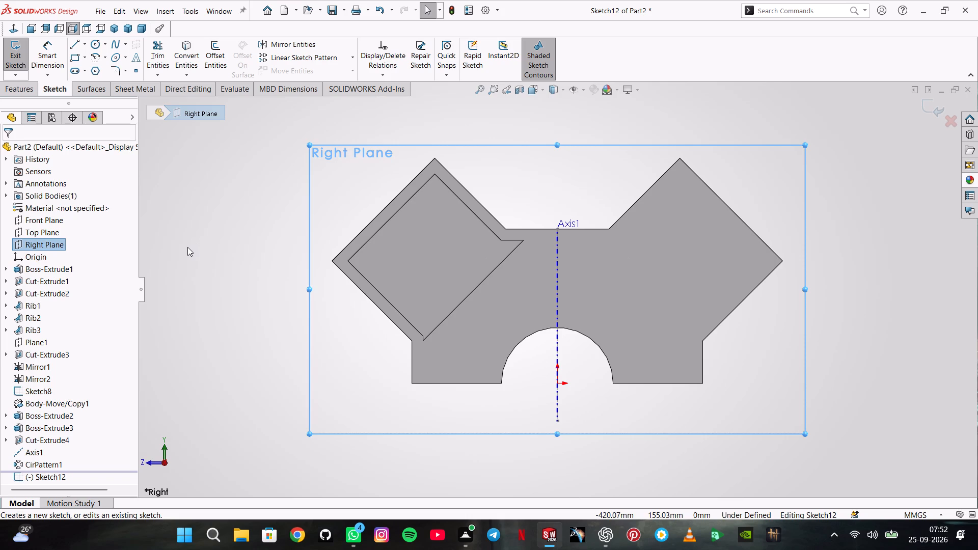
pyautogui.click(72, 45)
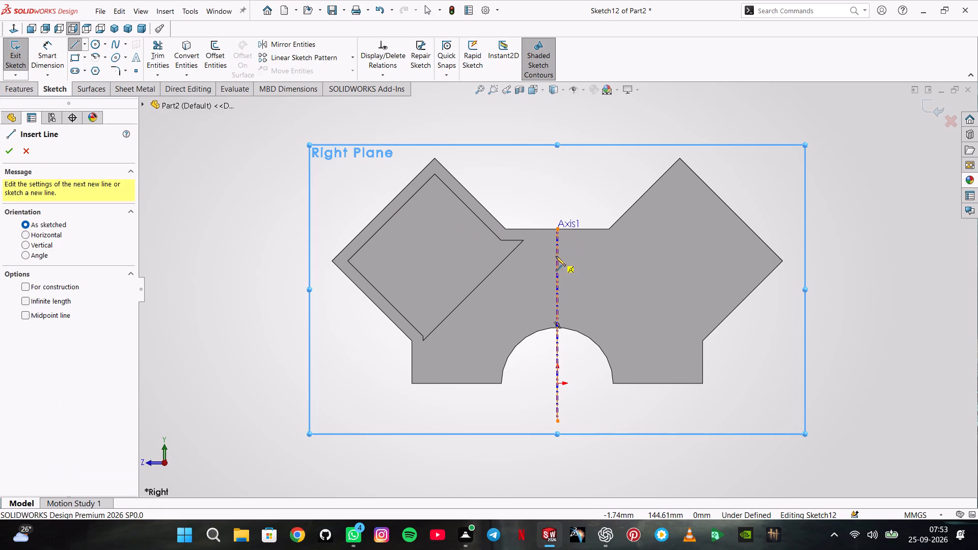
pyautogui.click(555, 248)
pyautogui.click(534, 246)
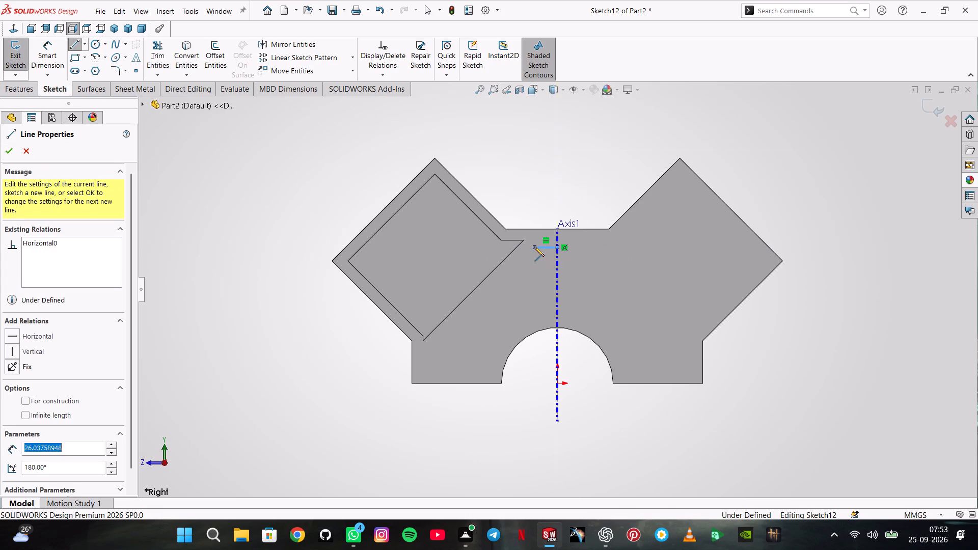
pyautogui.click(429, 349)
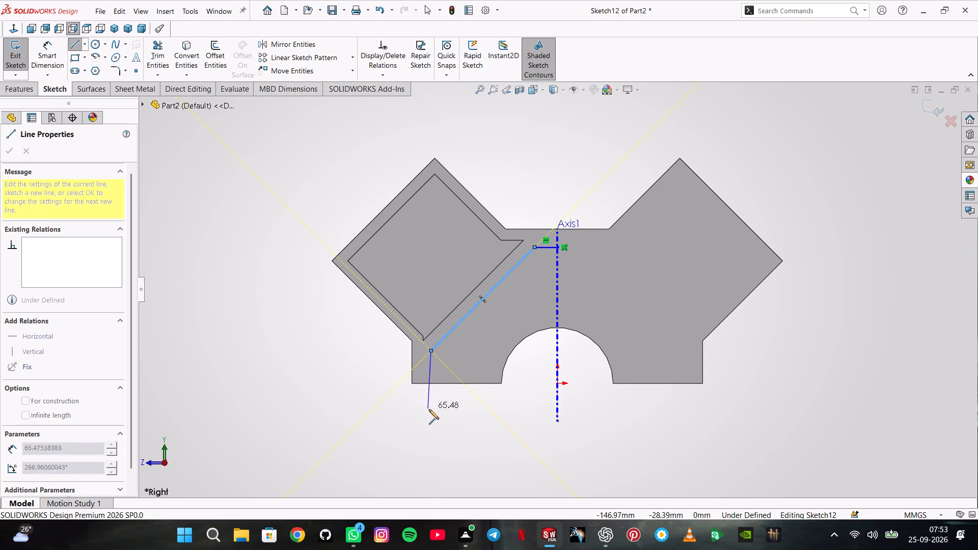
pyautogui.click(430, 405)
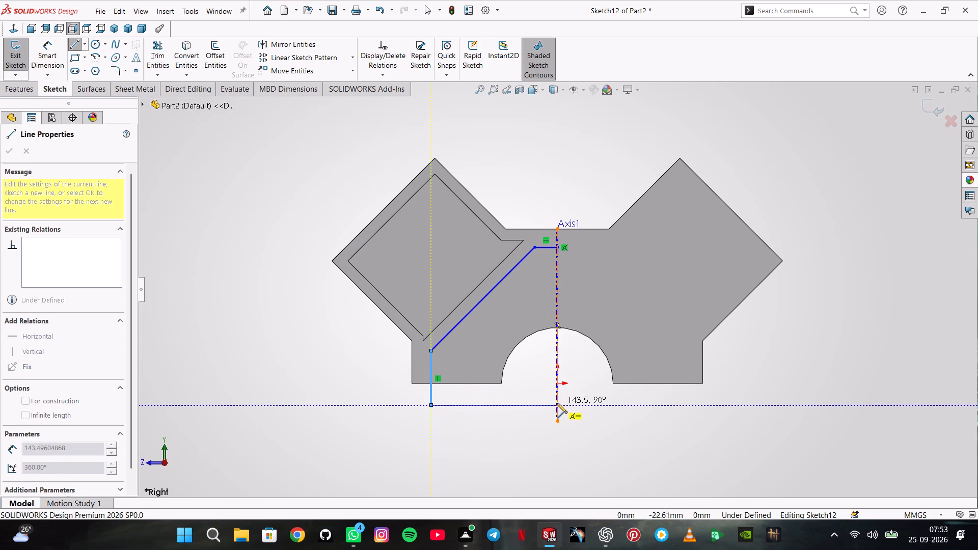
pyautogui.click(557, 403)
pyautogui.doubleClick(569, 399)
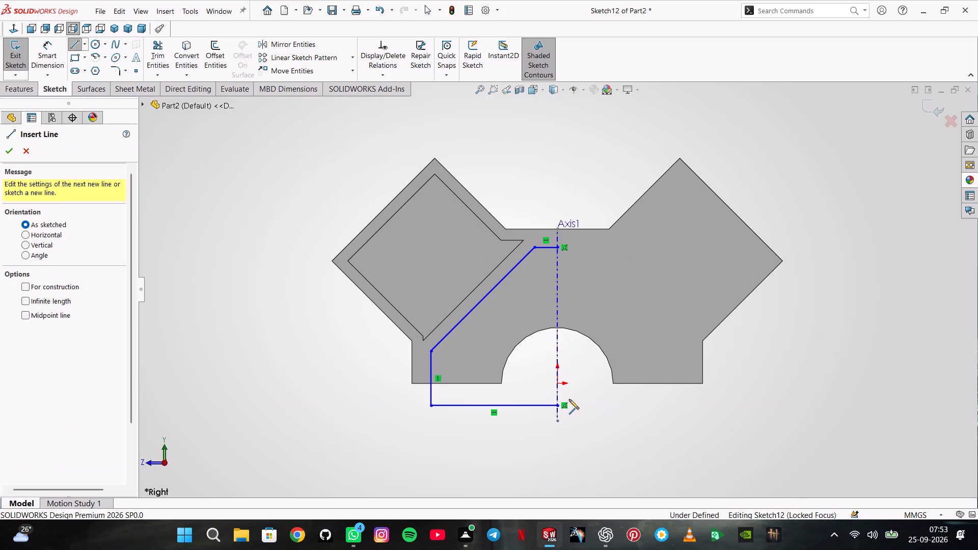
# Dimension the profile's short upper horizontal line 19.05 mm below the block's top edge between the banks.
pyautogui.click(47, 47)
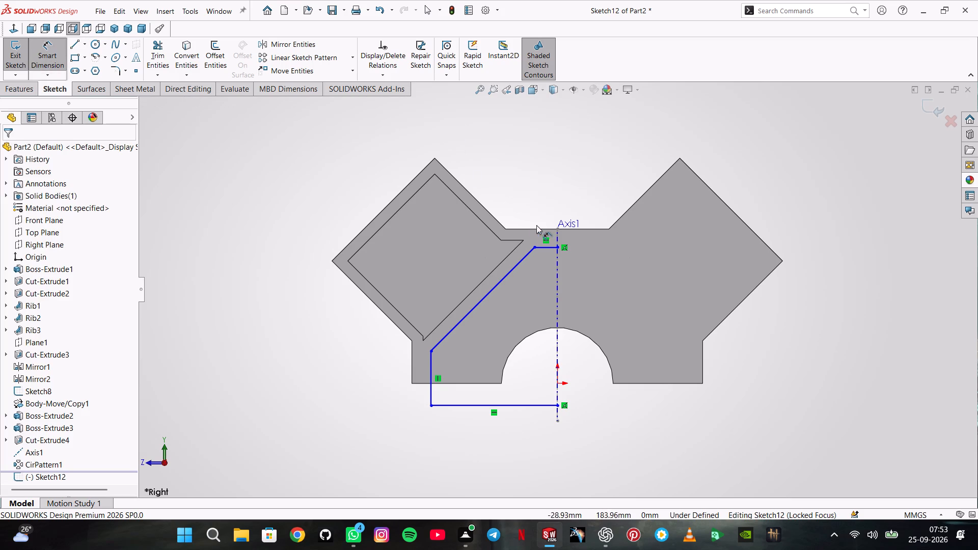
pyautogui.click(544, 230)
pyautogui.click(549, 246)
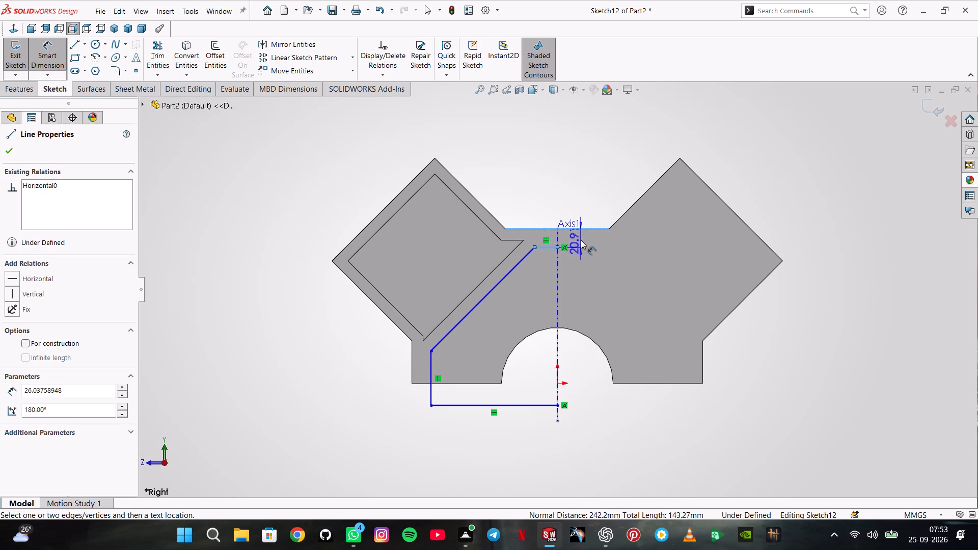
pyautogui.click(584, 238)
pyautogui.write('19')
pyautogui.write('.05')
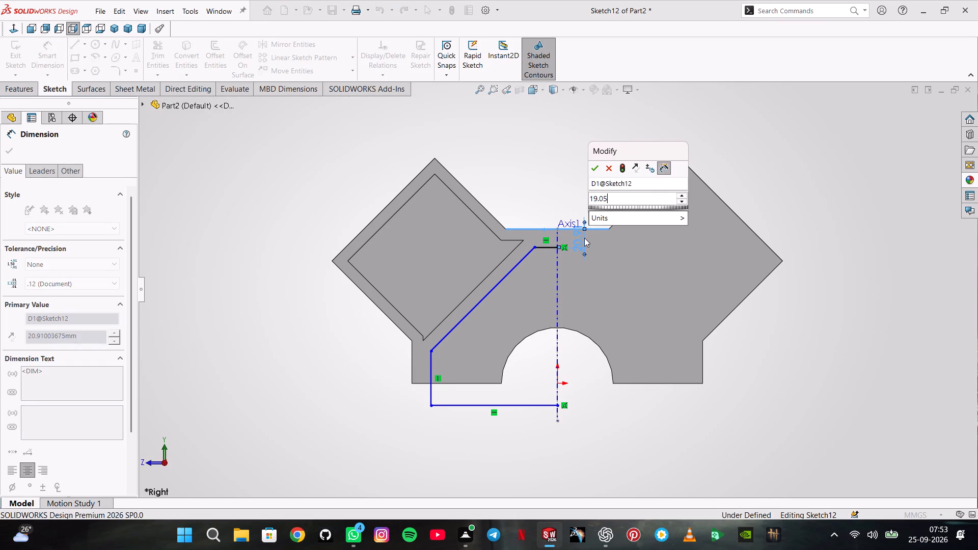
pyautogui.press('Return')
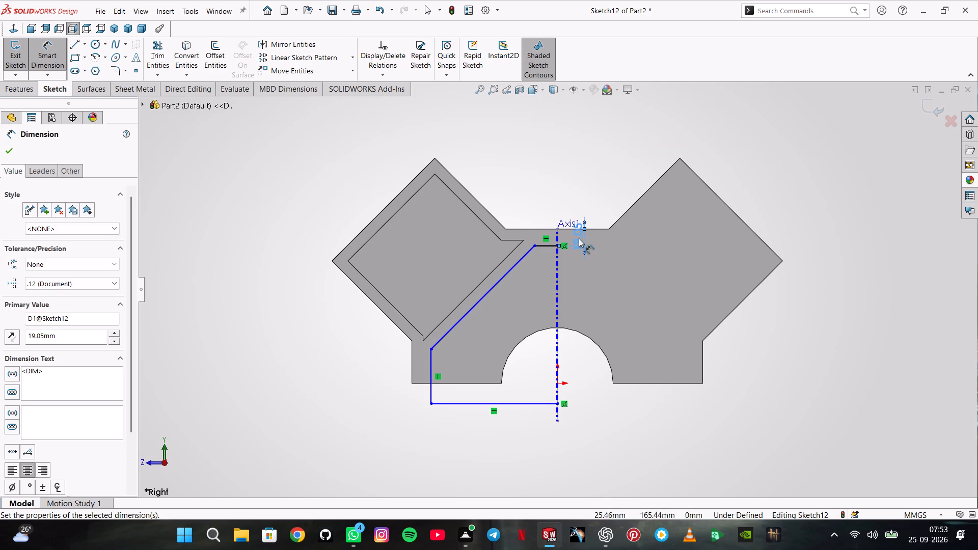
# Dimension the profile's vertical line 19.05 mm inward from the block's adjacent vertical outer edge.
pyautogui.click(429, 367)
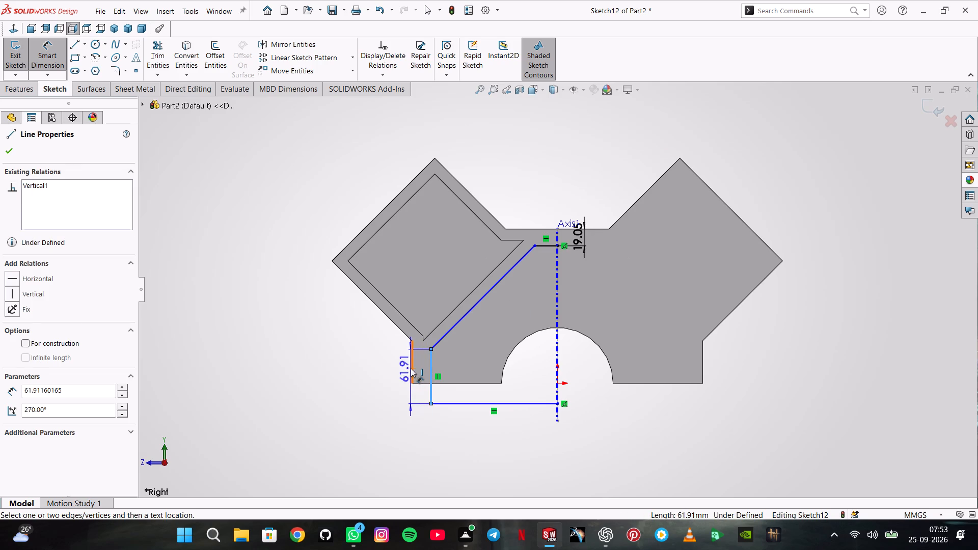
pyautogui.click(411, 368)
pyautogui.click(410, 406)
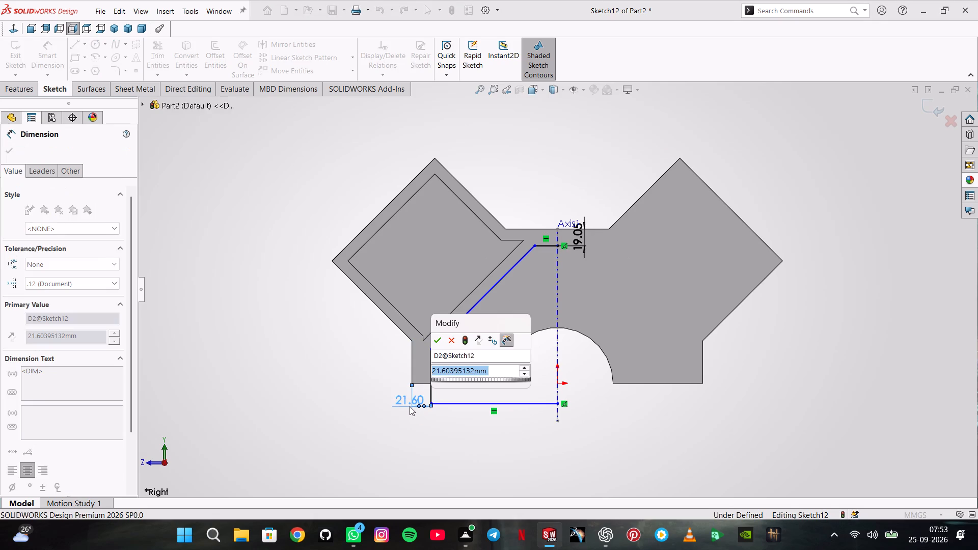
pyautogui.write('19.05')
pyautogui.press('Return')
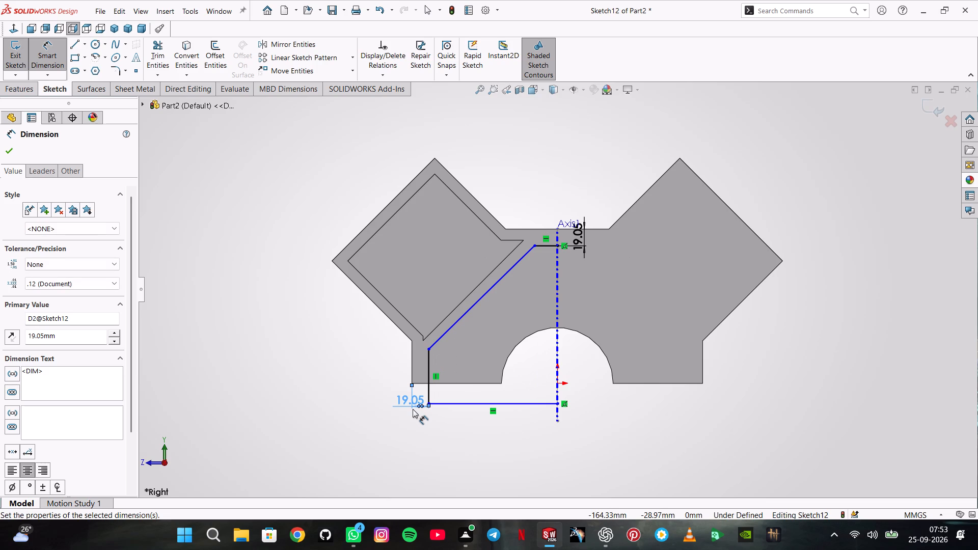
pyautogui.press('Escape')
# Make the profile's diagonal line parallel to the outer sloped edge of the pocketed bank.
pyautogui.click(387, 202)
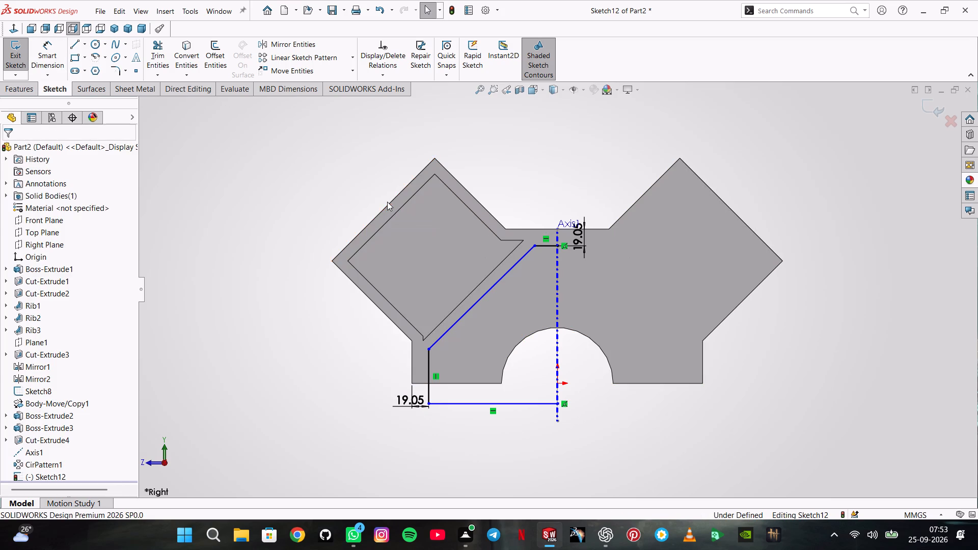
pyautogui.click(390, 203)
pyautogui.keyDown('ctrl'); pyautogui.click(470, 307); pyautogui.keyUp('ctrl')
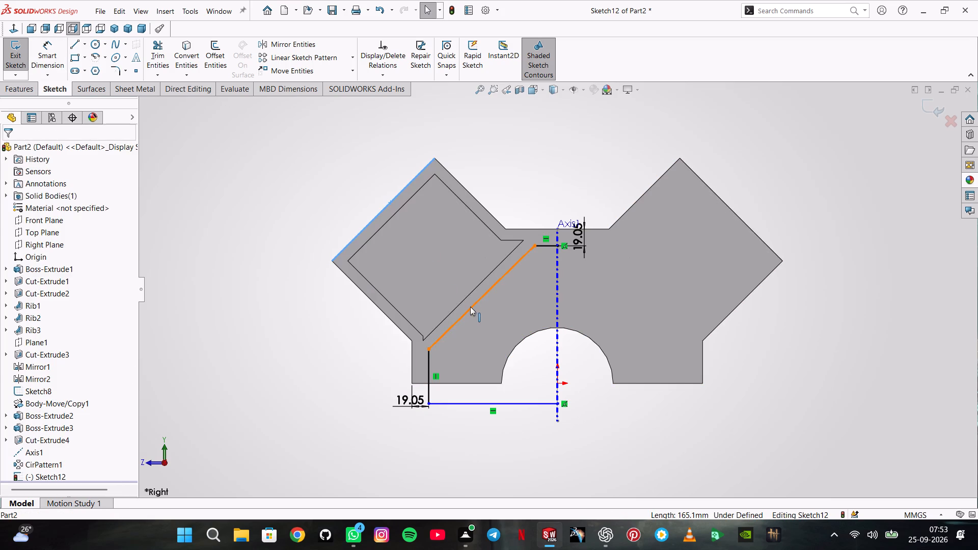
pyautogui.click(529, 263)
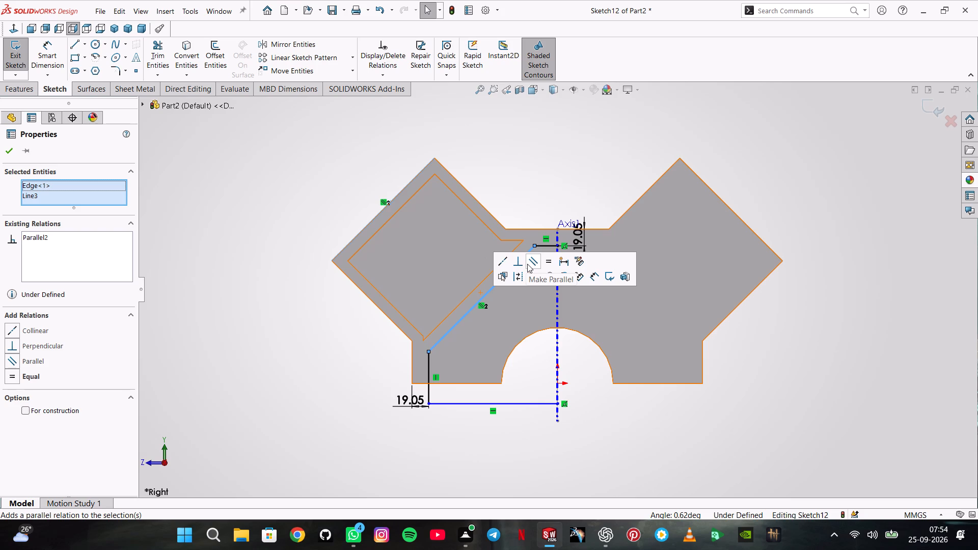
# Set the length of the profile's short upper horizontal line to 18 mm.
pyautogui.click(57, 64)
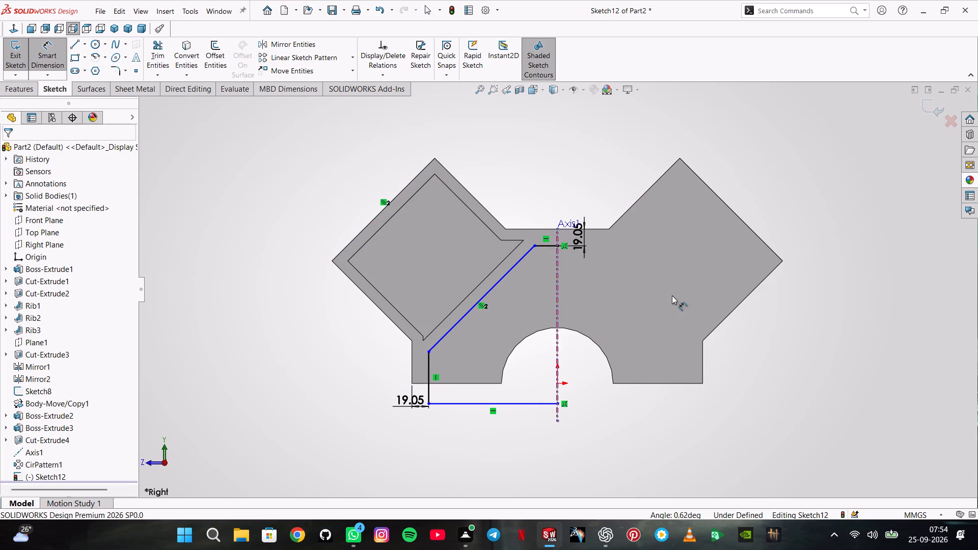
pyautogui.click(538, 244)
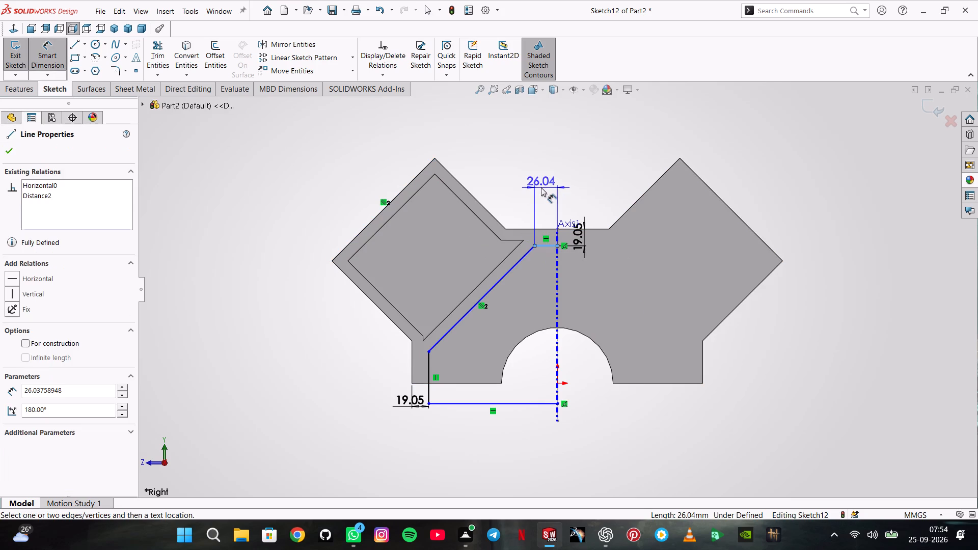
pyautogui.click(541, 187)
pyautogui.write('18')
pyautogui.press('Return')
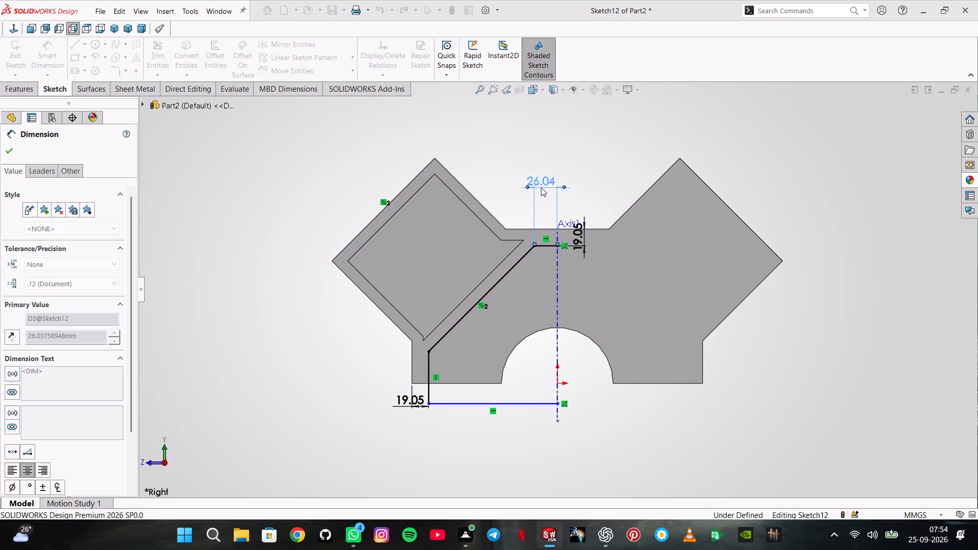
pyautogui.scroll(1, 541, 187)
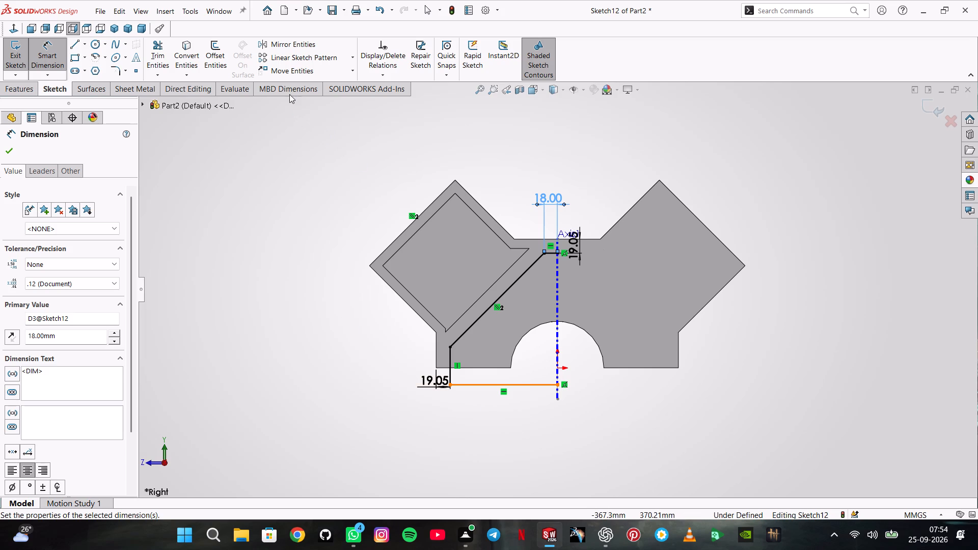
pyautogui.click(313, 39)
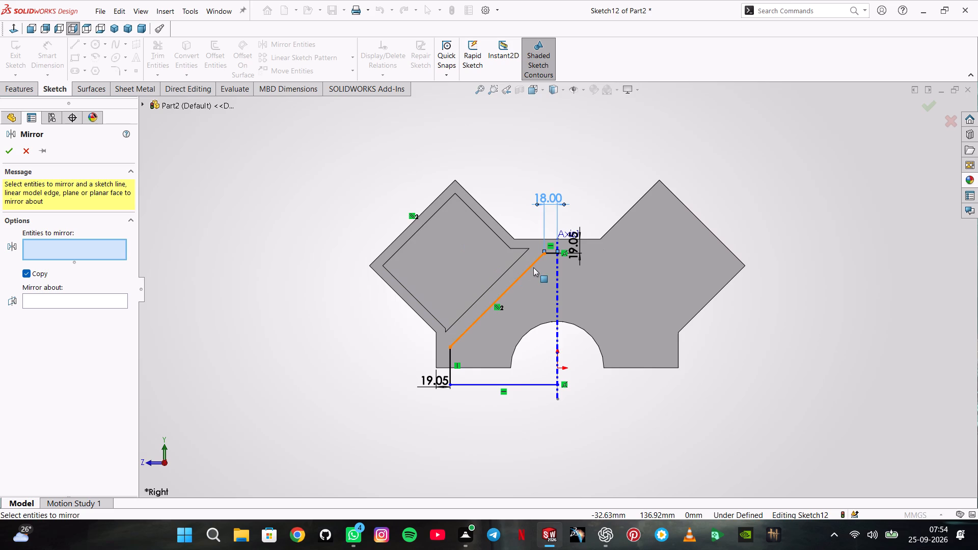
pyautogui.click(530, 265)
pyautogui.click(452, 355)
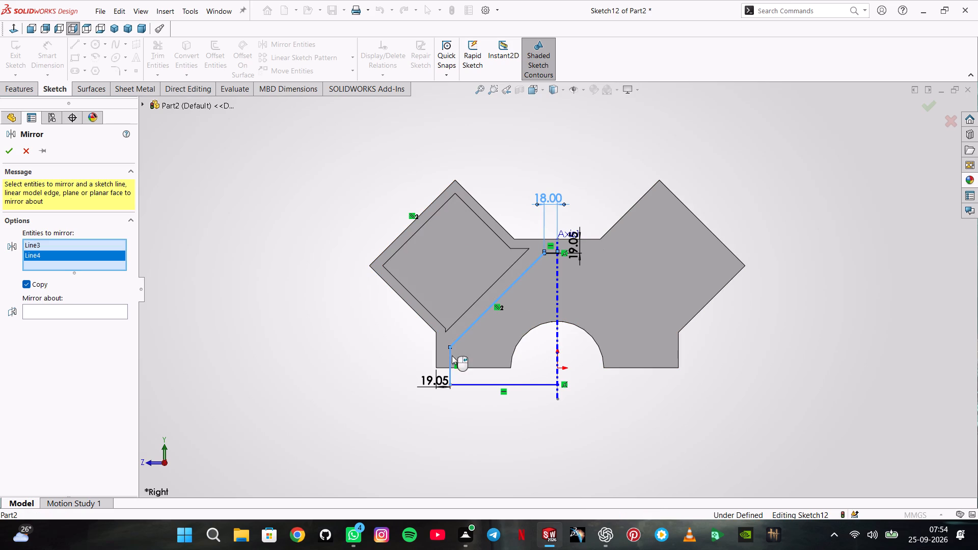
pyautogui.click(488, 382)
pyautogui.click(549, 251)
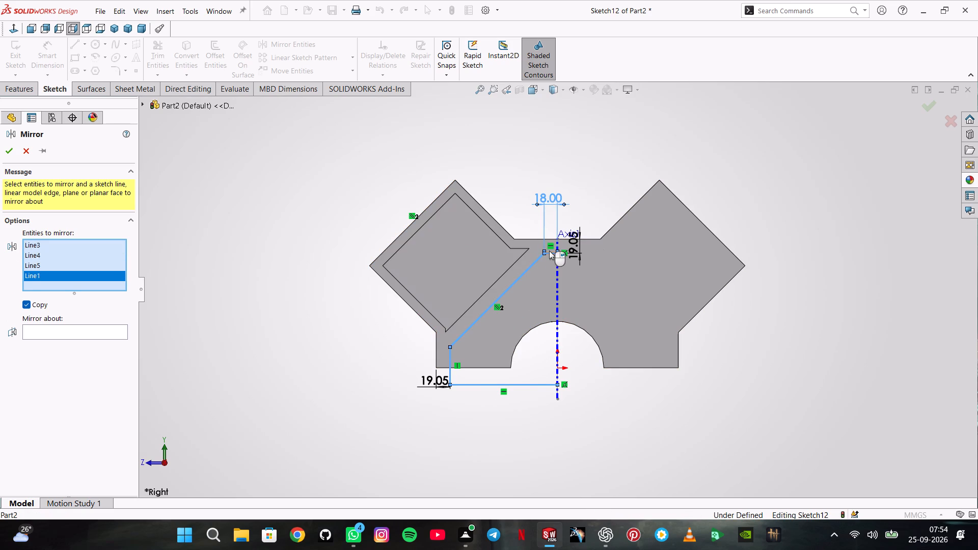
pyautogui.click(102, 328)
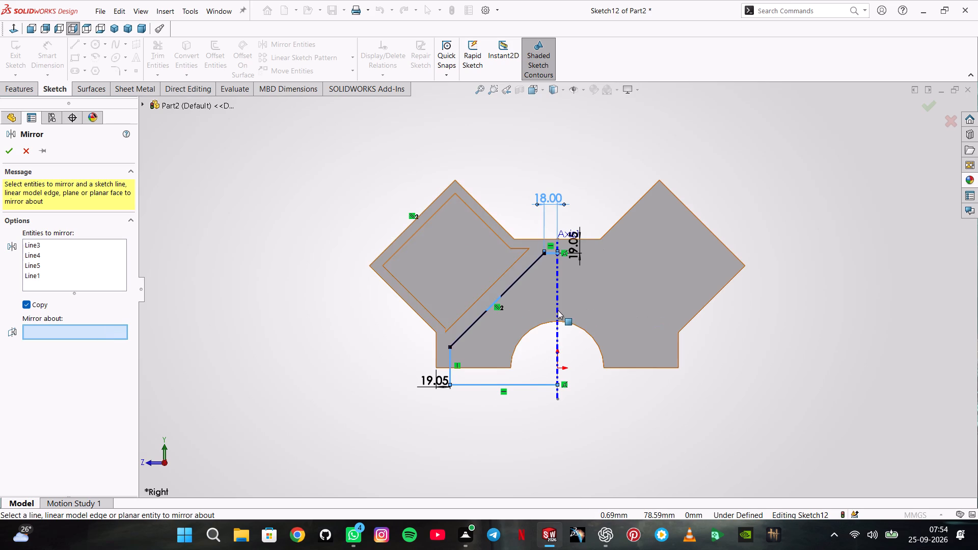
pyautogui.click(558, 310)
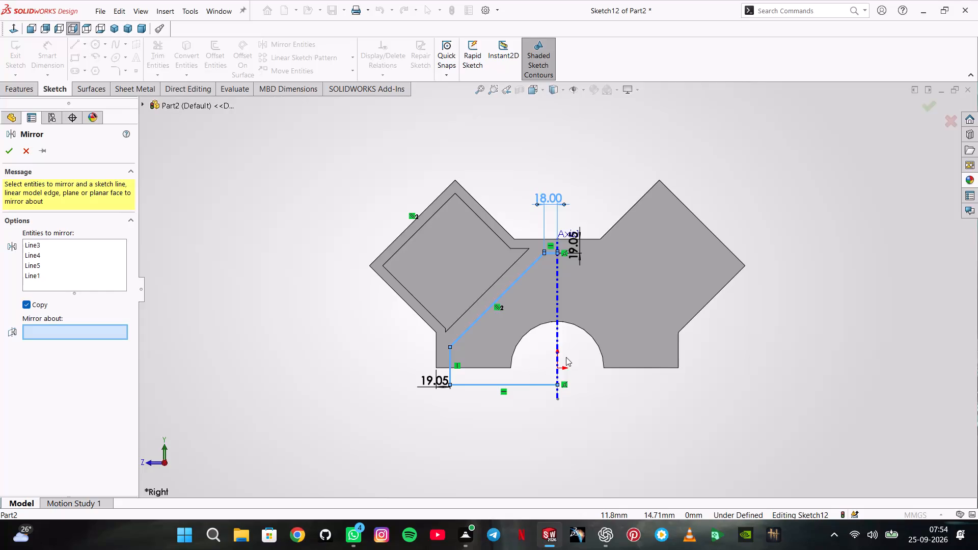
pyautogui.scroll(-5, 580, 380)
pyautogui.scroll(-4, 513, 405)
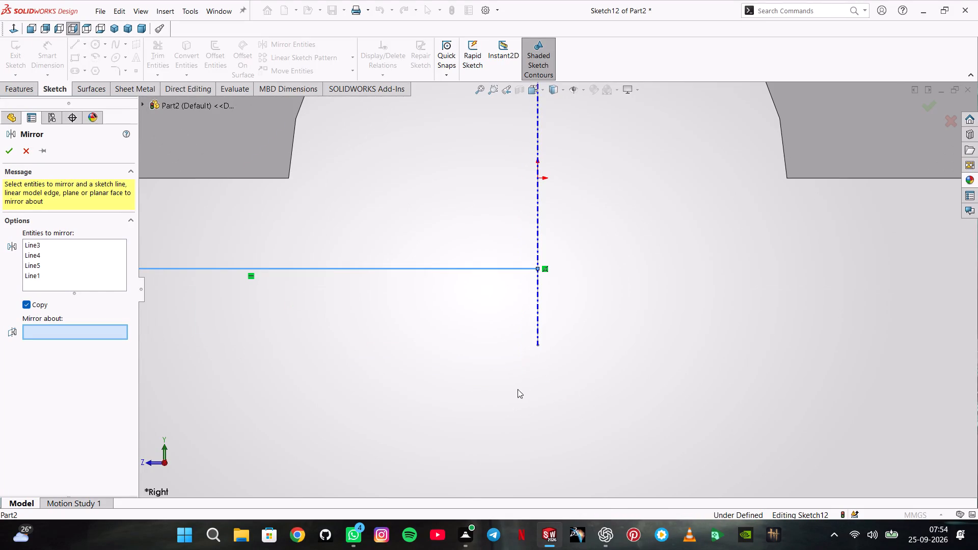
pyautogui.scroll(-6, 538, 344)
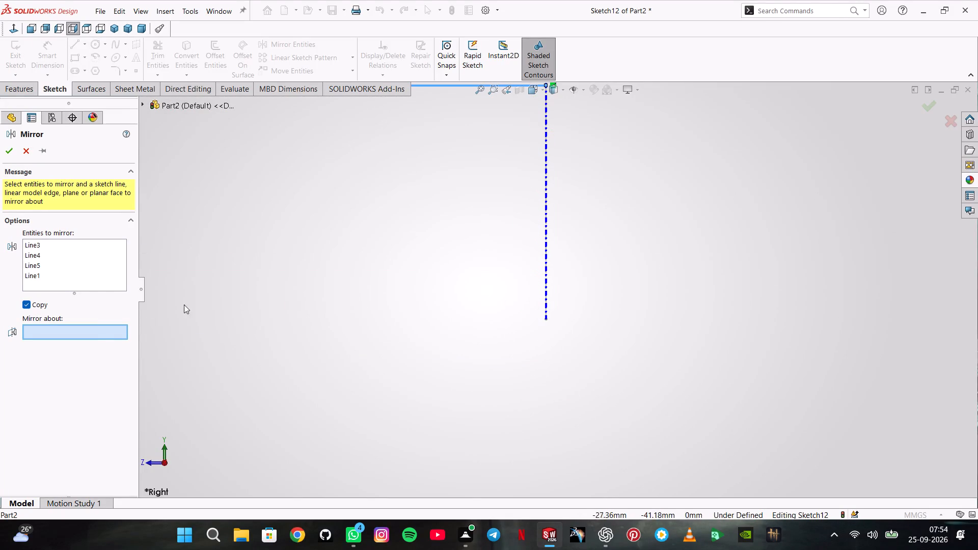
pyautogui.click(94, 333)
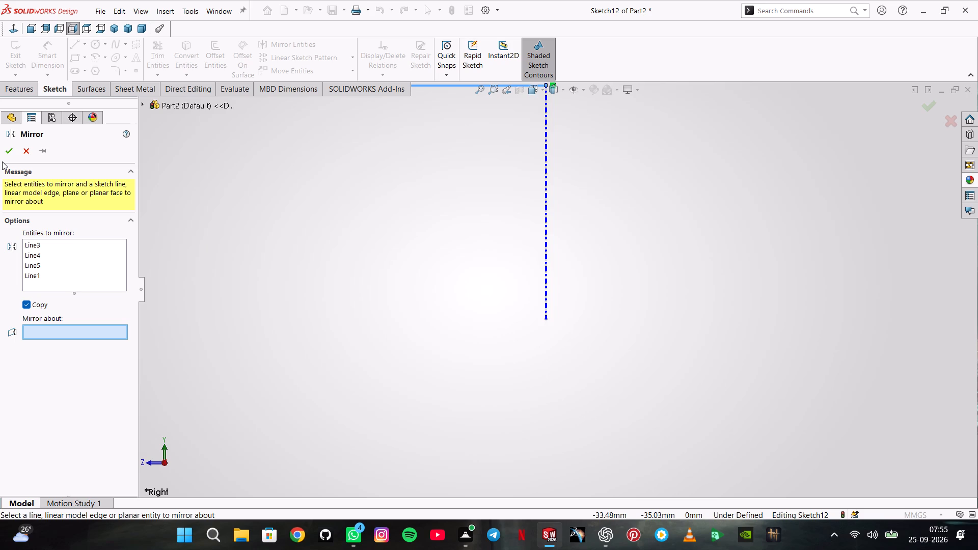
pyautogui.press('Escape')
# Sketch a vertical construction line about 193 mm long on the central axis, from below the block up to the profile's upper endpoint.
pyautogui.scroll(14, 550, 165)
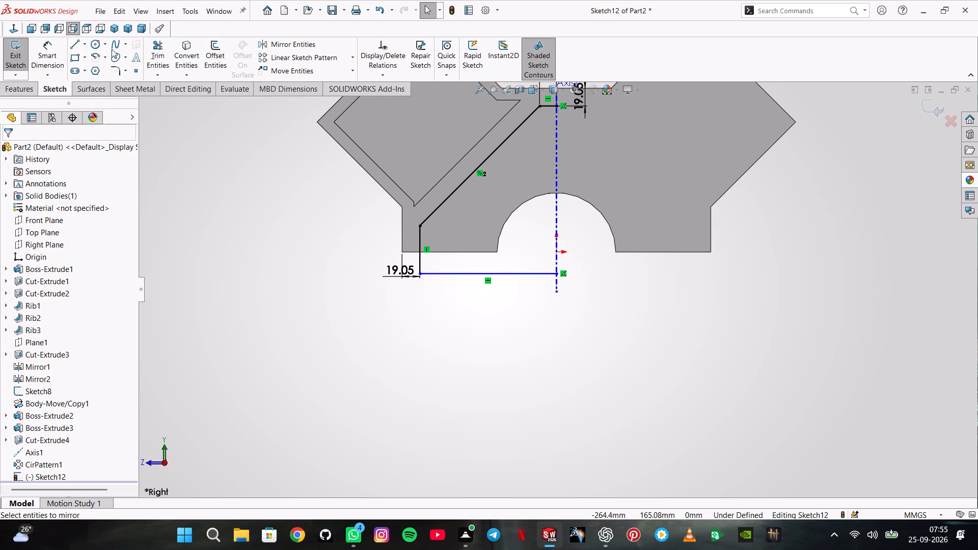
pyautogui.click(85, 44)
pyautogui.click(83, 65)
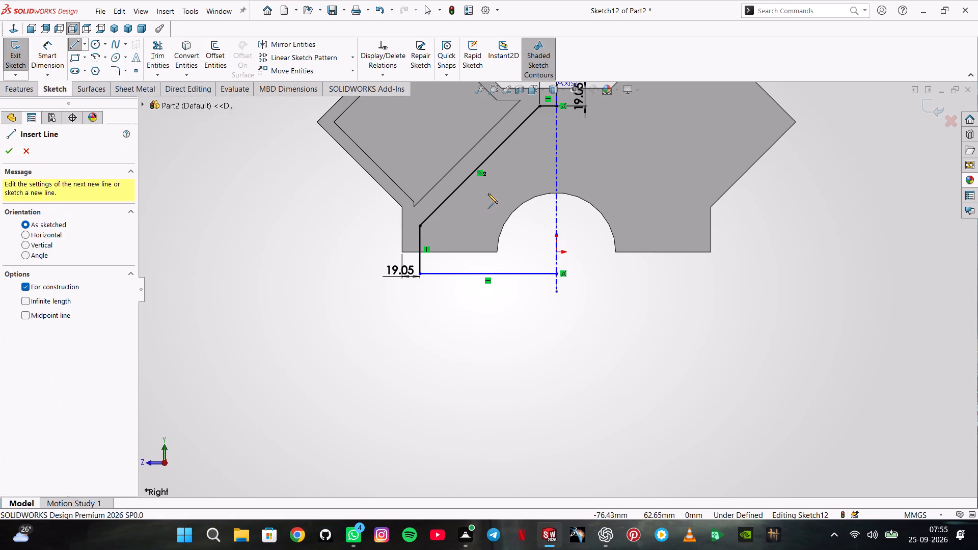
pyautogui.click(556, 287)
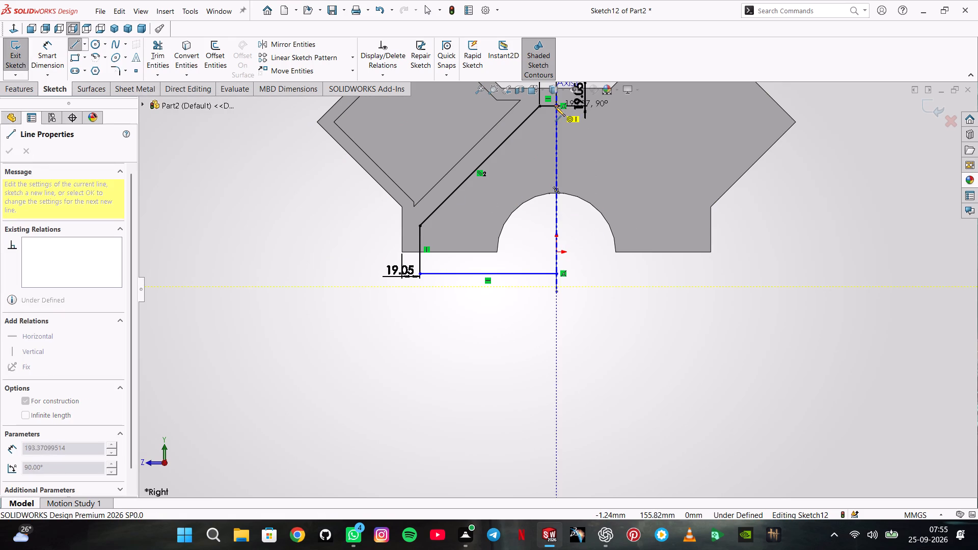
pyautogui.click(555, 106)
pyautogui.doubleClick(594, 133)
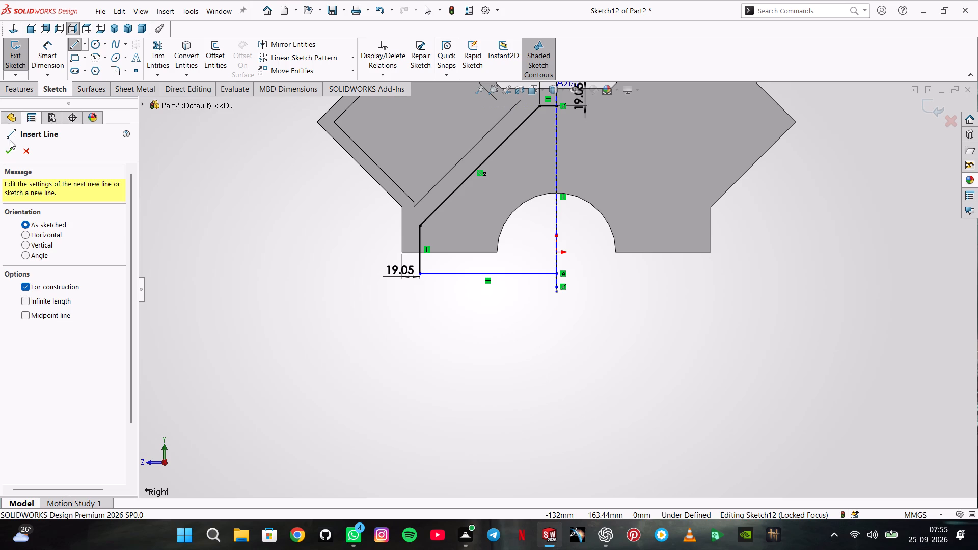
pyautogui.click(9, 146)
# Mirror the four profile lines about the new vertical construction line, keeping the originals, to close the crankcase profile.
pyautogui.click(274, 41)
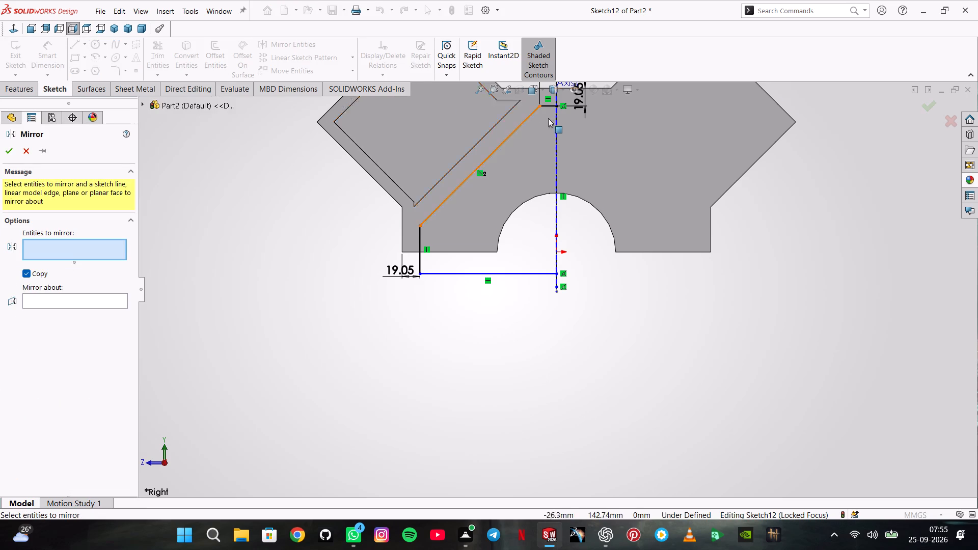
pyautogui.click(551, 104)
pyautogui.click(537, 274)
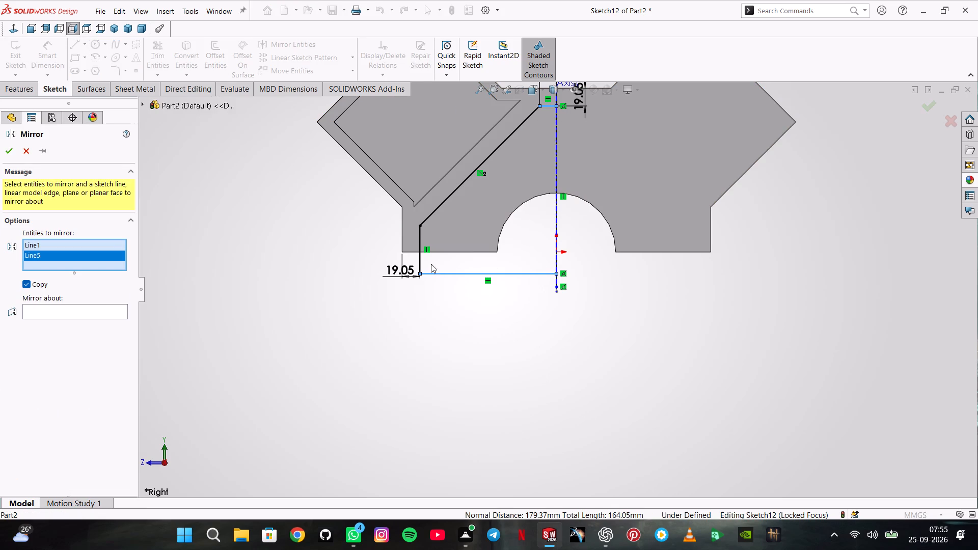
pyautogui.click(421, 263)
pyautogui.click(432, 213)
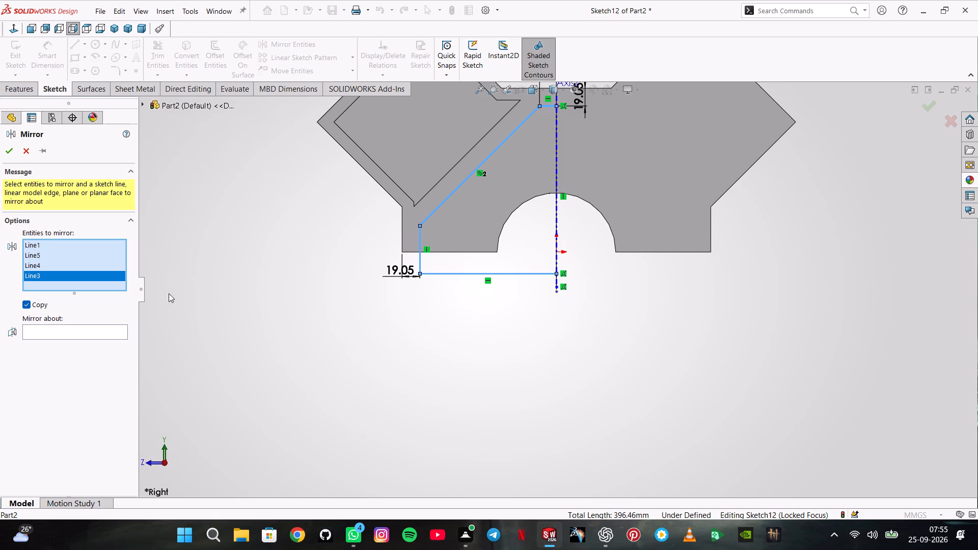
pyautogui.click(117, 330)
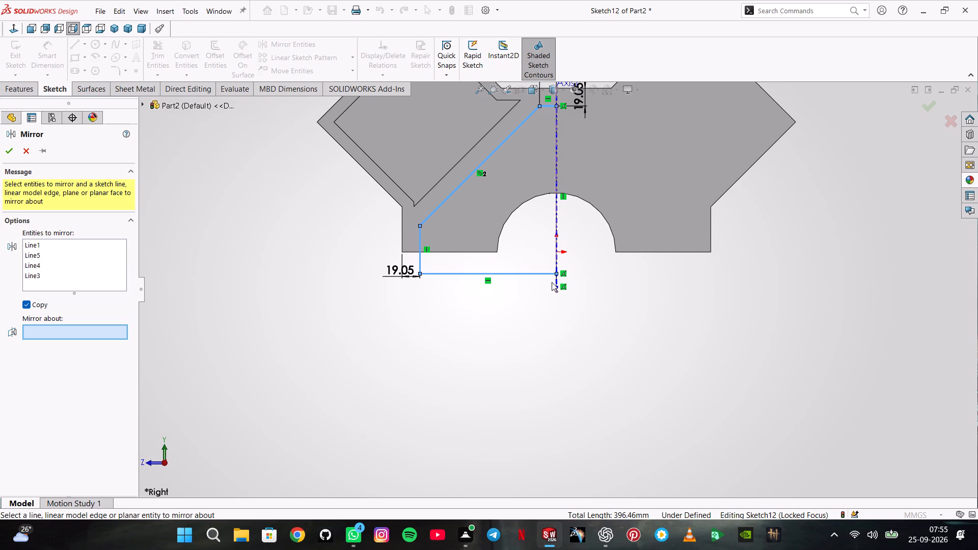
pyautogui.click(556, 282)
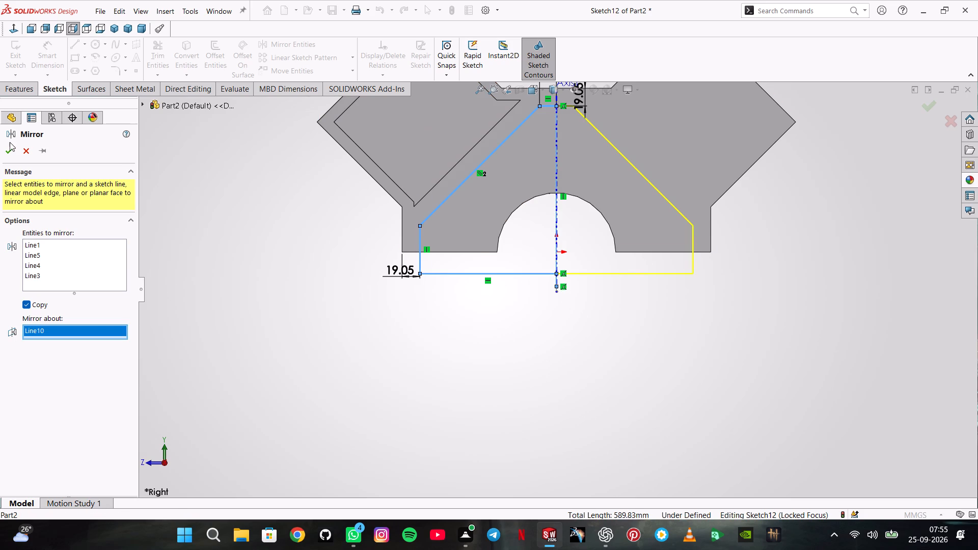
pyautogui.click(10, 144)
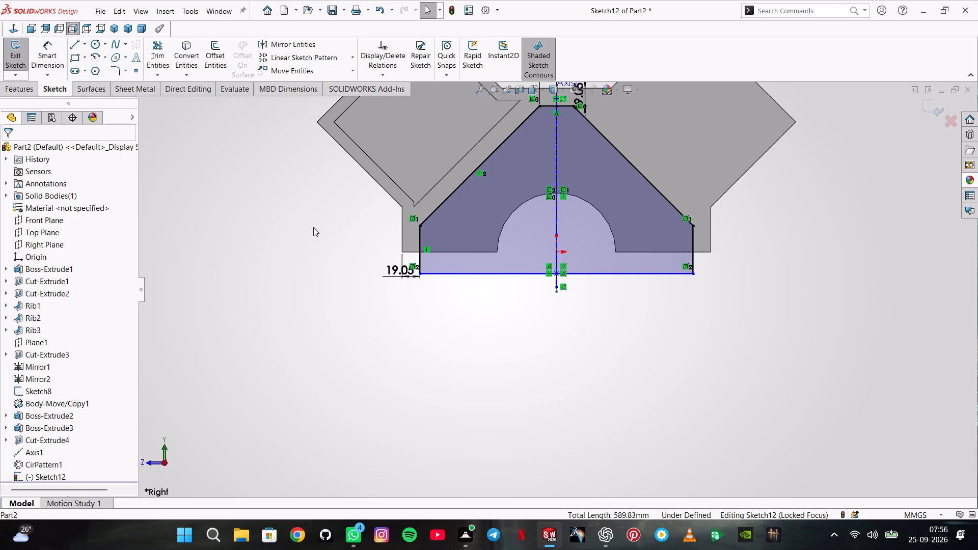
# Start an Extruded Cut from the crankcase profile, ending Direction 1 at a 19.05 mm offset from the block's end face.
pyautogui.click(14, 84)
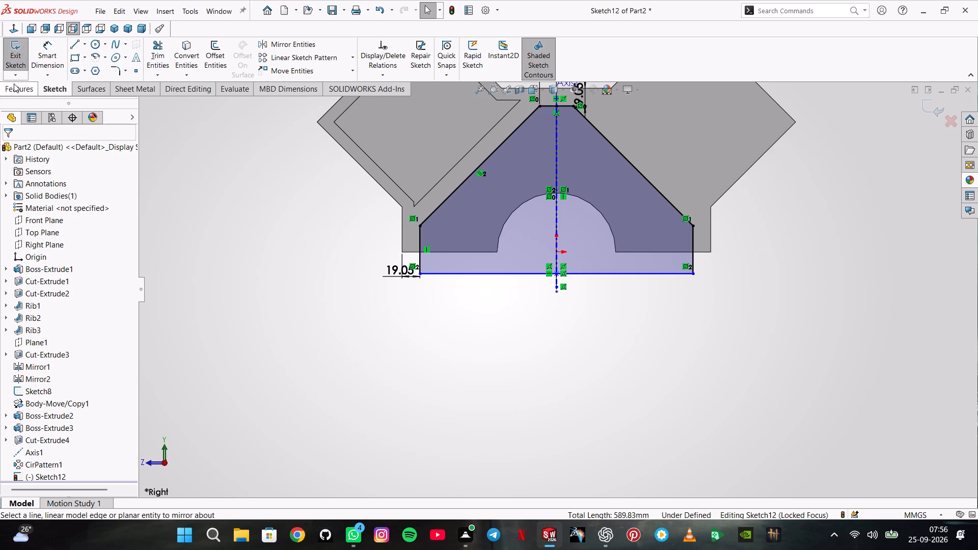
pyautogui.click(193, 46)
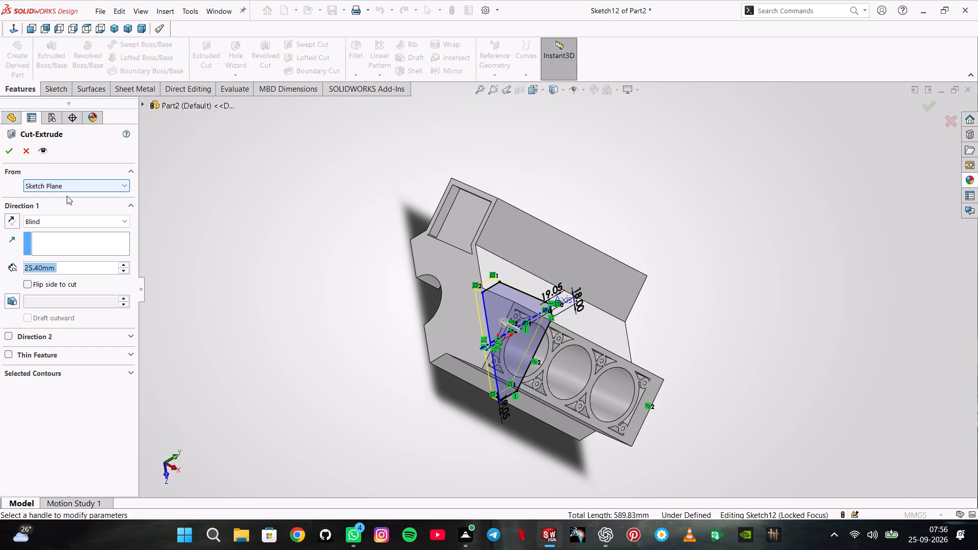
pyautogui.click(65, 222)
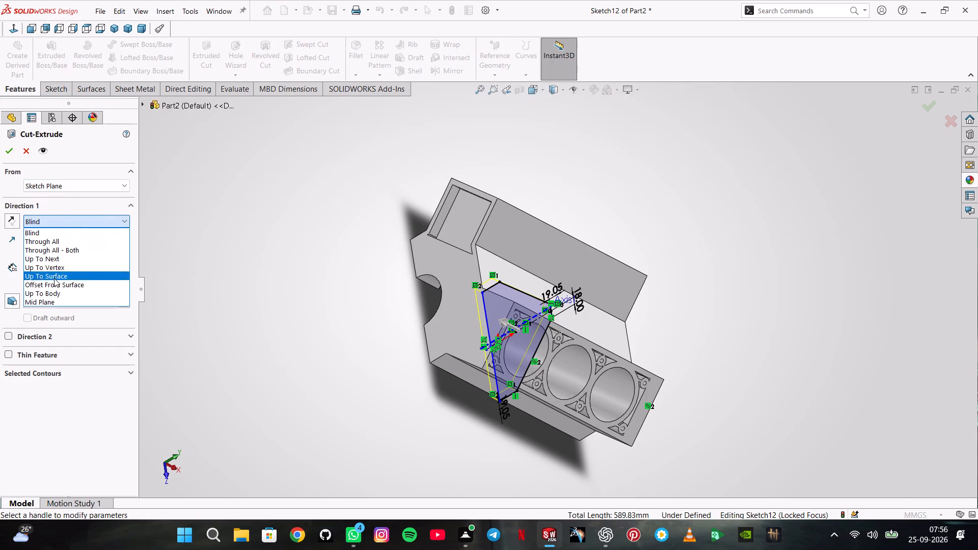
pyautogui.click(54, 283)
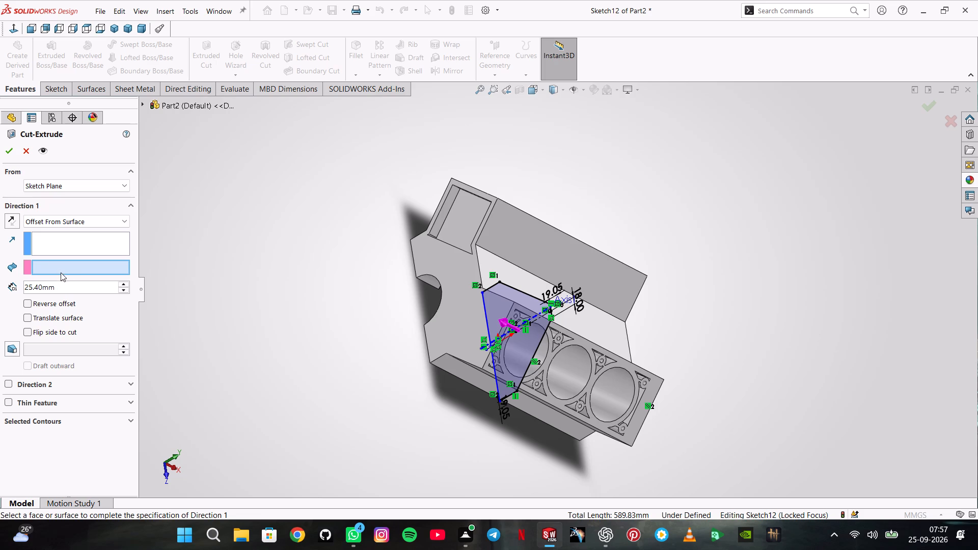
pyautogui.doubleClick(69, 284)
pyautogui.write('19.05')
pyautogui.press('Return')
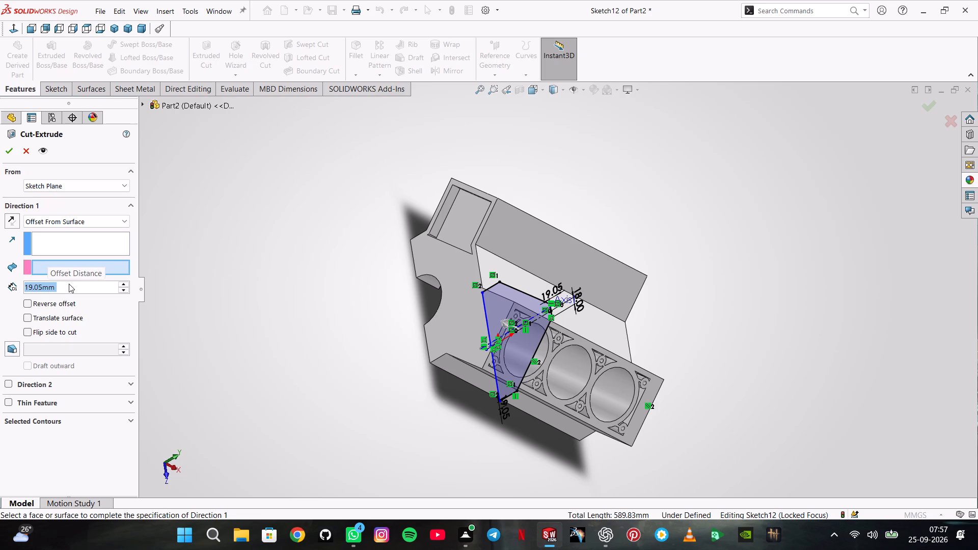
pyautogui.click(61, 274)
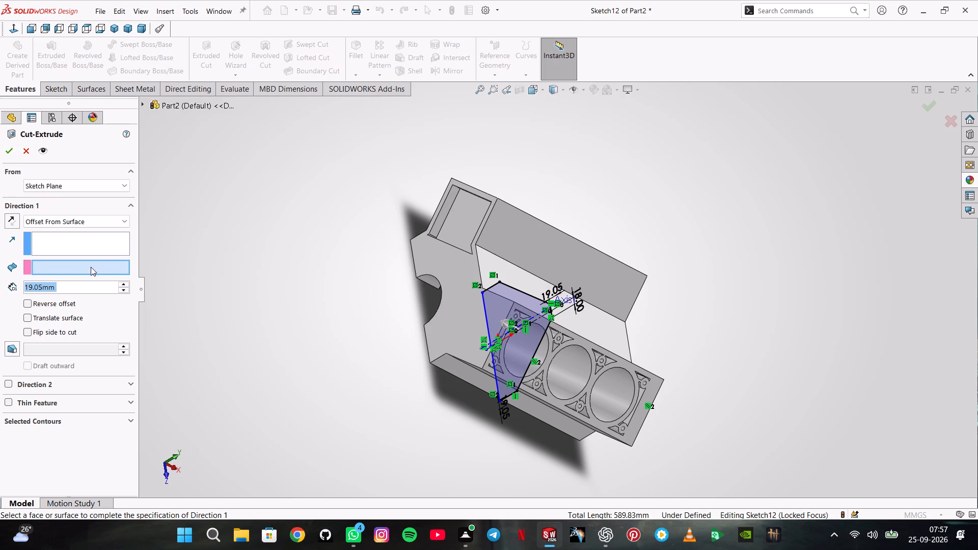
pyautogui.moveTo(834, 267); pyautogui.dragTo(834, 268, button='middle')
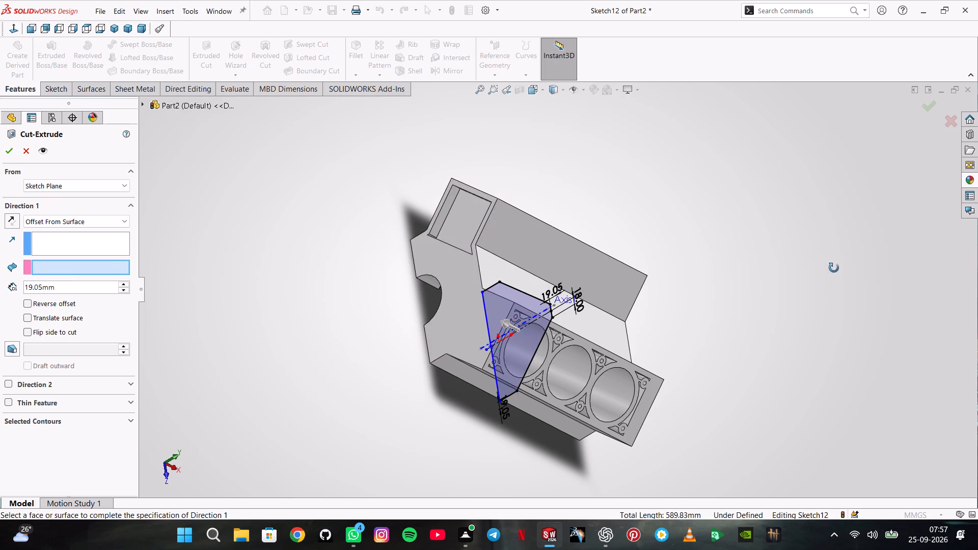
pyautogui.moveTo(834, 268); pyautogui.dragTo(807, 196, button='middle')
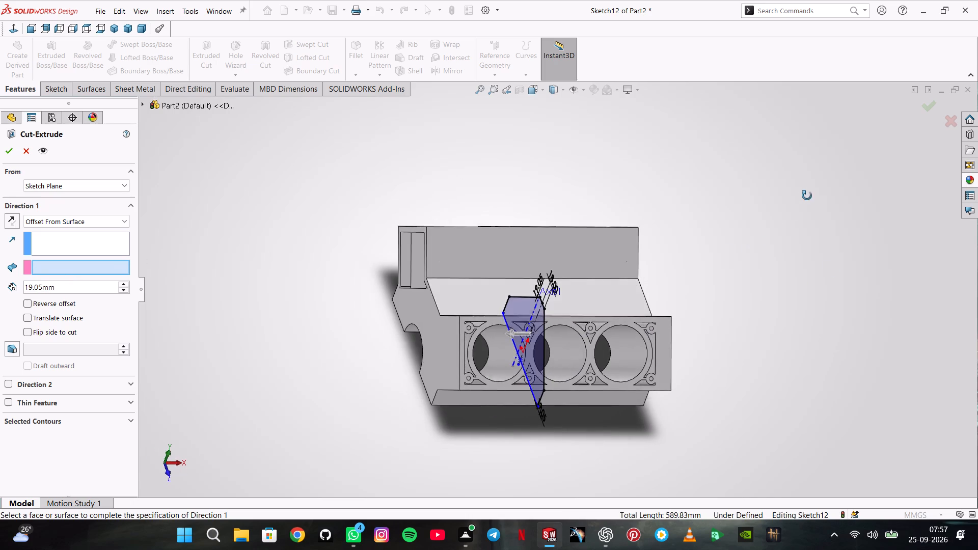
pyautogui.moveTo(807, 196); pyautogui.dragTo(809, 194, button='middle')
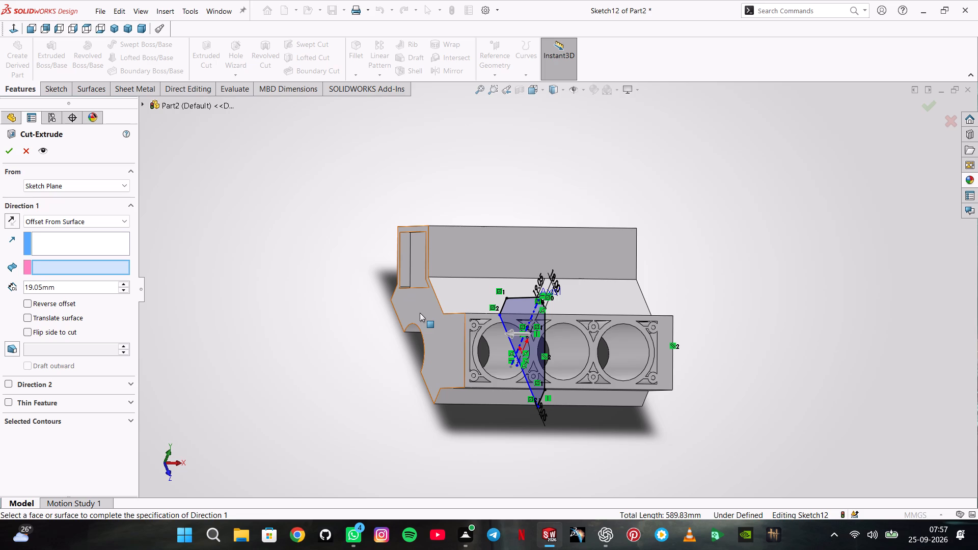
pyautogui.click(420, 313)
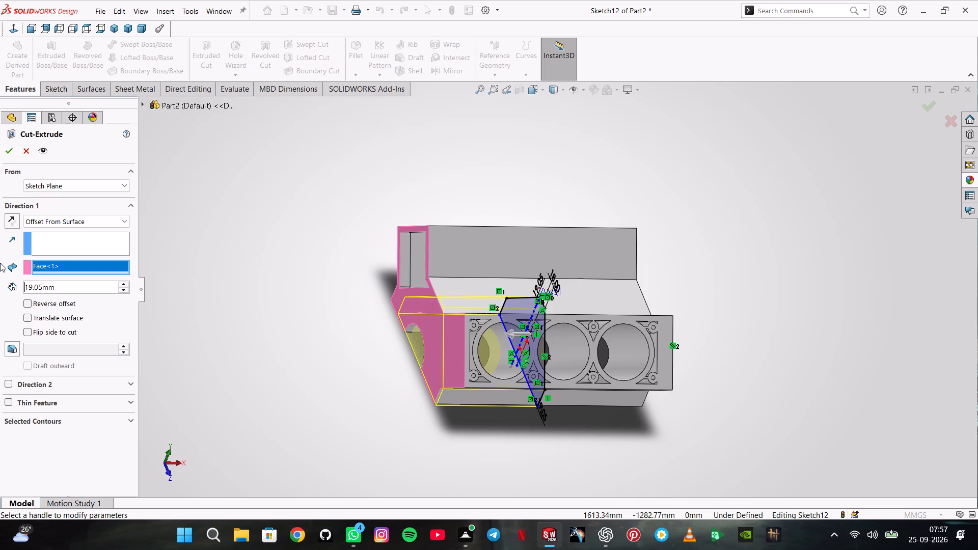
# Enable Direction 2 of the cut, ending at a 19.05 mm offset from the opposite end face, and complete the cut.
pyautogui.click(70, 382)
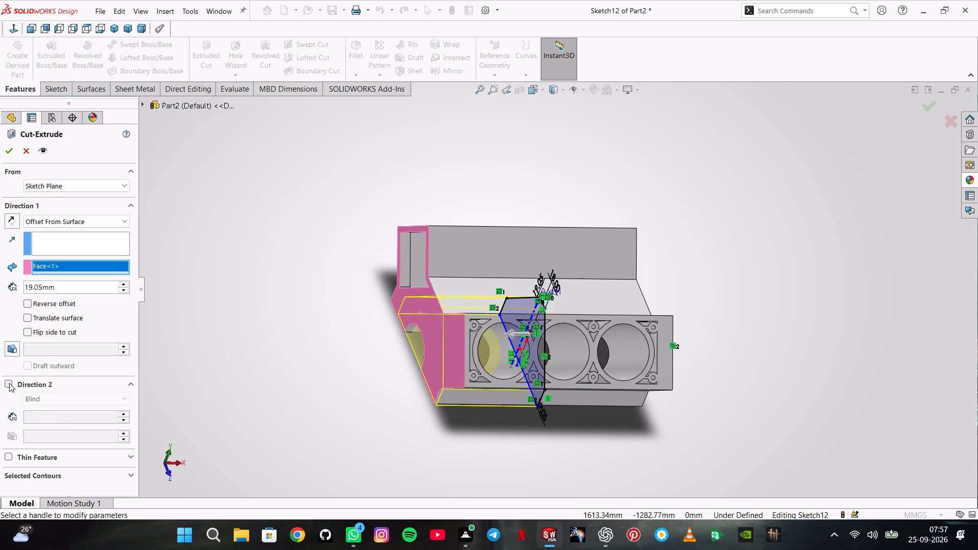
pyautogui.click(9, 383)
pyautogui.write('19.05')
pyautogui.press('Return')
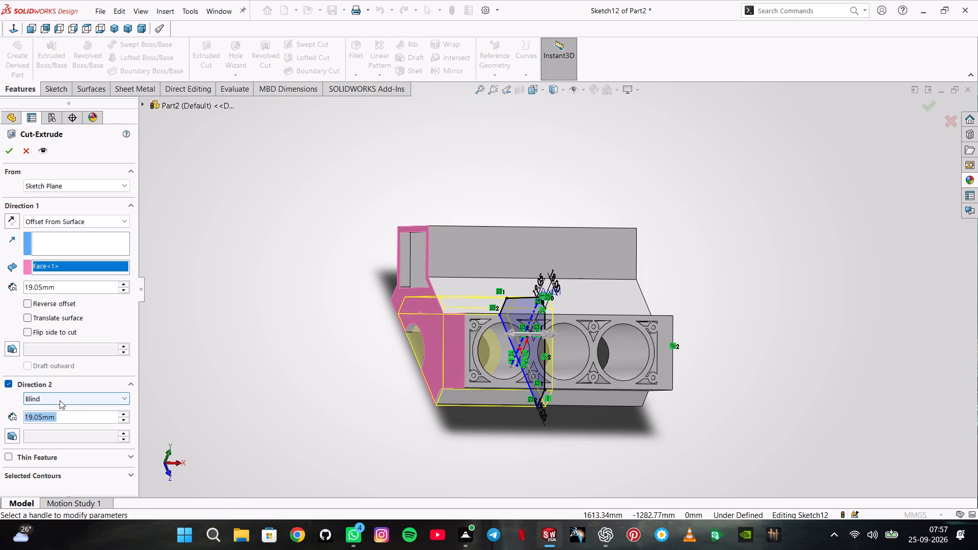
pyautogui.click(60, 400)
pyautogui.click(67, 451)
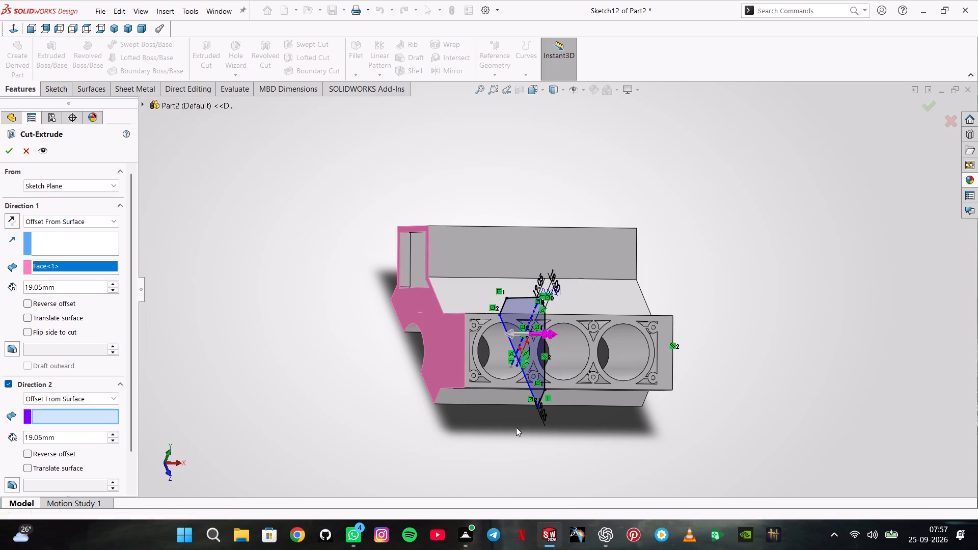
pyautogui.moveTo(769, 399); pyautogui.dragTo(657, 432, button='middle')
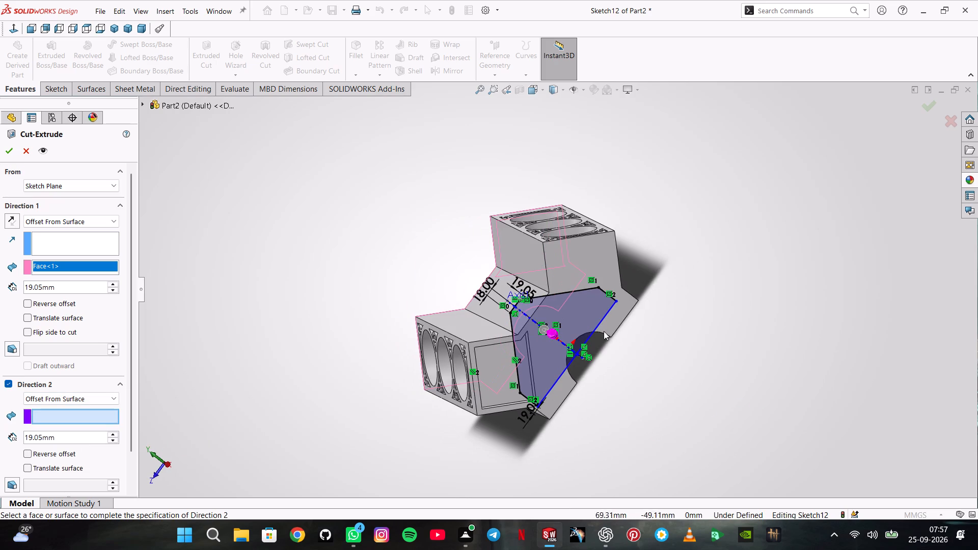
pyautogui.click(563, 265)
pyautogui.moveTo(648, 335); pyautogui.dragTo(663, 324, button='middle')
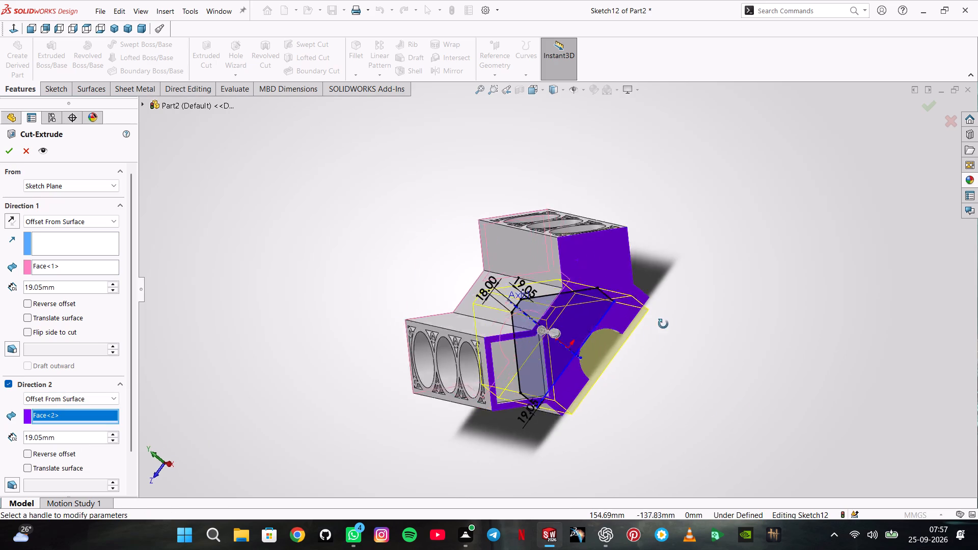
pyautogui.moveTo(663, 324); pyautogui.dragTo(717, 272, button='middle')
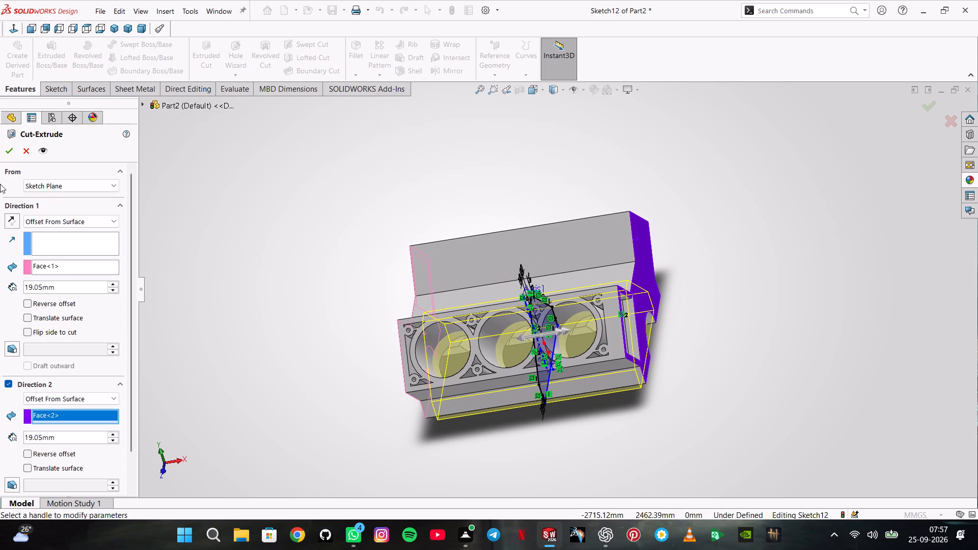
pyautogui.click(9, 156)
# Hide the Sketch8 line and the coincident Axis1 reference axis in the middle of the block.
pyautogui.moveTo(686, 427); pyautogui.dragTo(686, 426, button='middle')
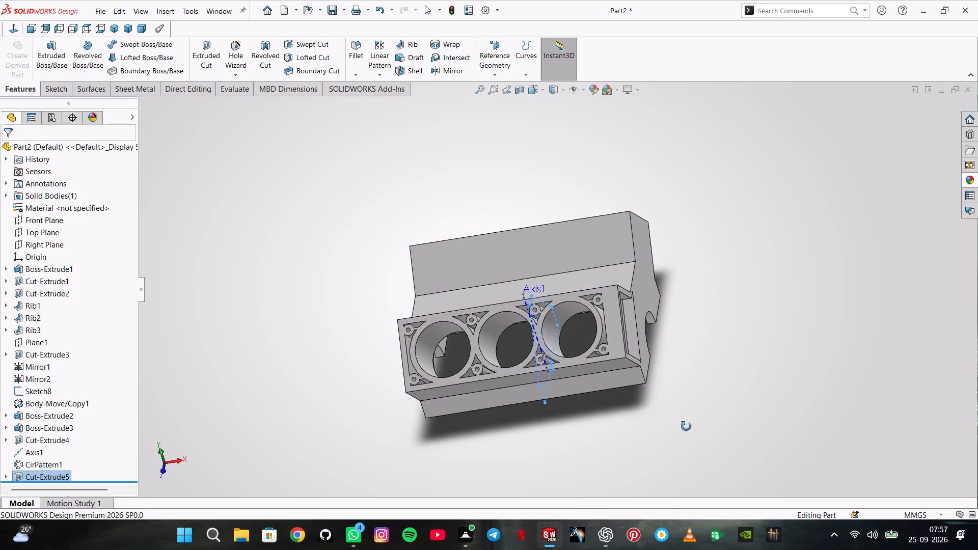
pyautogui.moveTo(686, 426); pyautogui.dragTo(675, 145, button='middle')
pyautogui.scroll(-2, 553, 171)
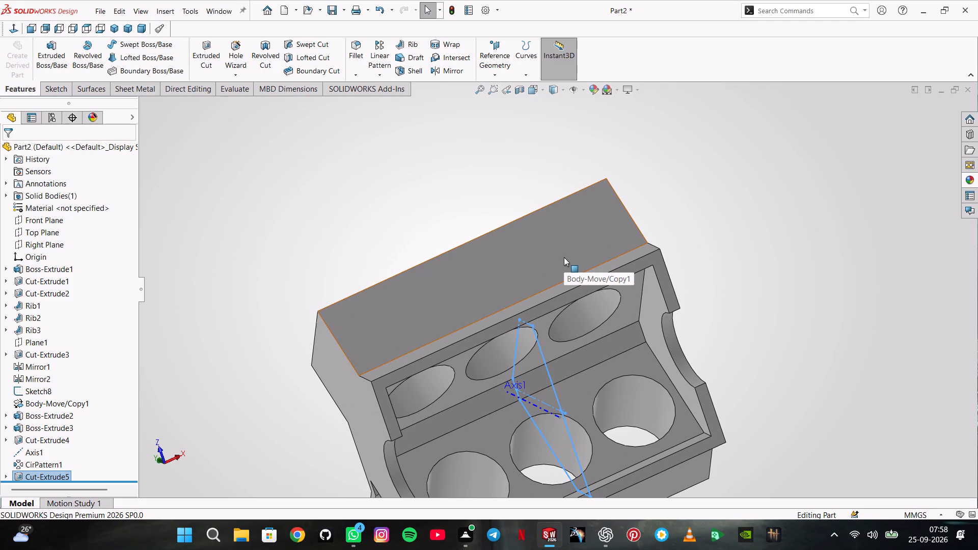
pyautogui.scroll(-4, 530, 329)
pyautogui.moveTo(362, 343); pyautogui.dragTo(430, 354, button='middle')
pyautogui.scroll(3, 540, 327)
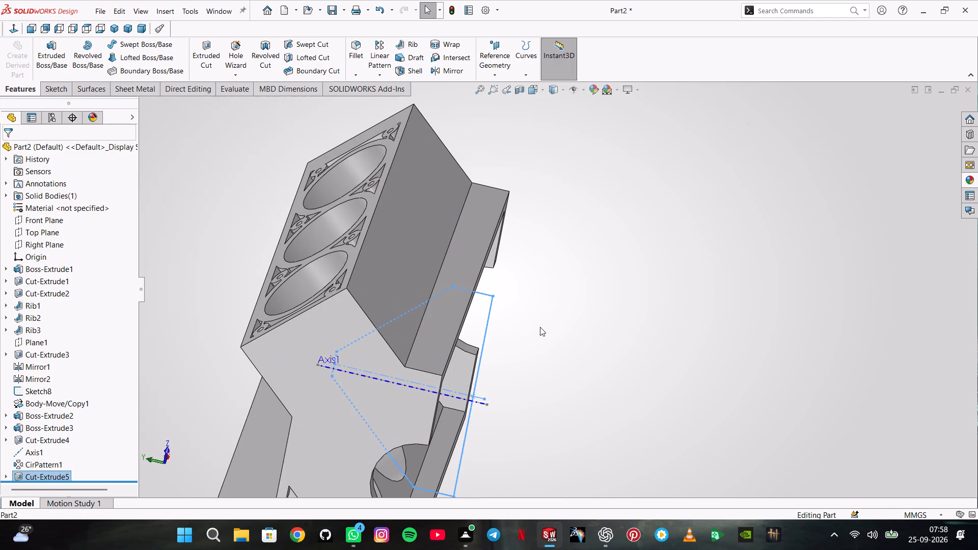
pyautogui.click(564, 322)
pyautogui.click(475, 401)
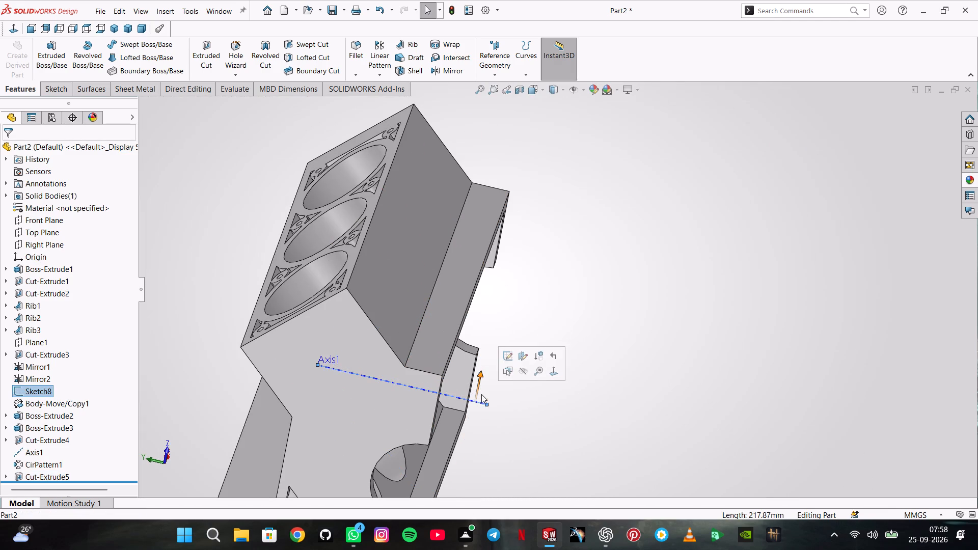
pyautogui.click(521, 376)
pyautogui.click(475, 402)
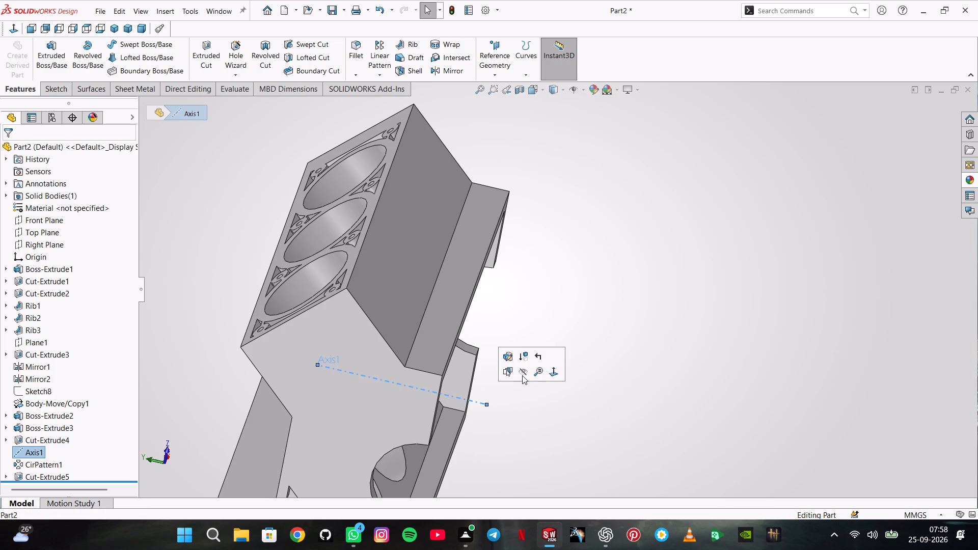
pyautogui.doubleClick(523, 375)
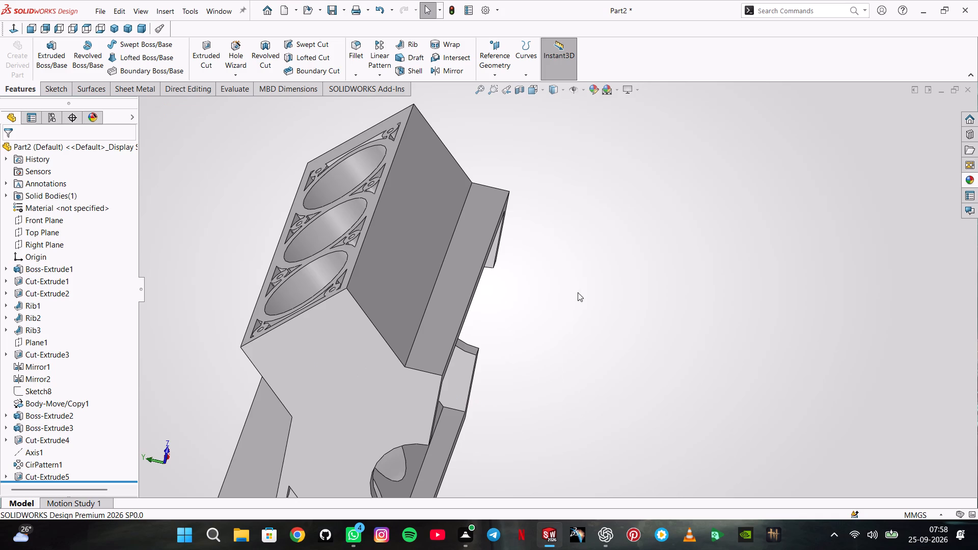
# Start a 6.35 mm symmetric fillet on one end wall's three inner edges and one long side-wall edge inside the crankcase cavity.
pyautogui.click(116, 28)
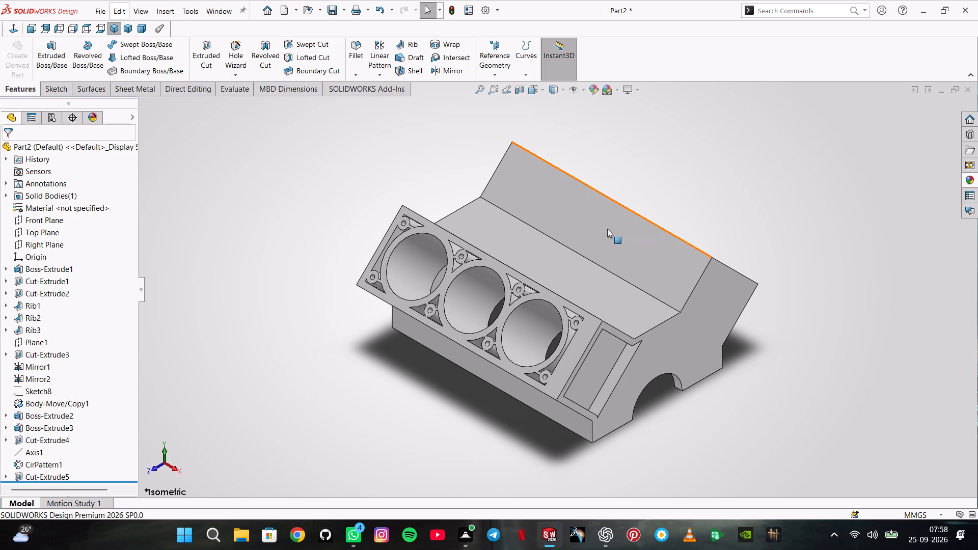
pyautogui.click(363, 71)
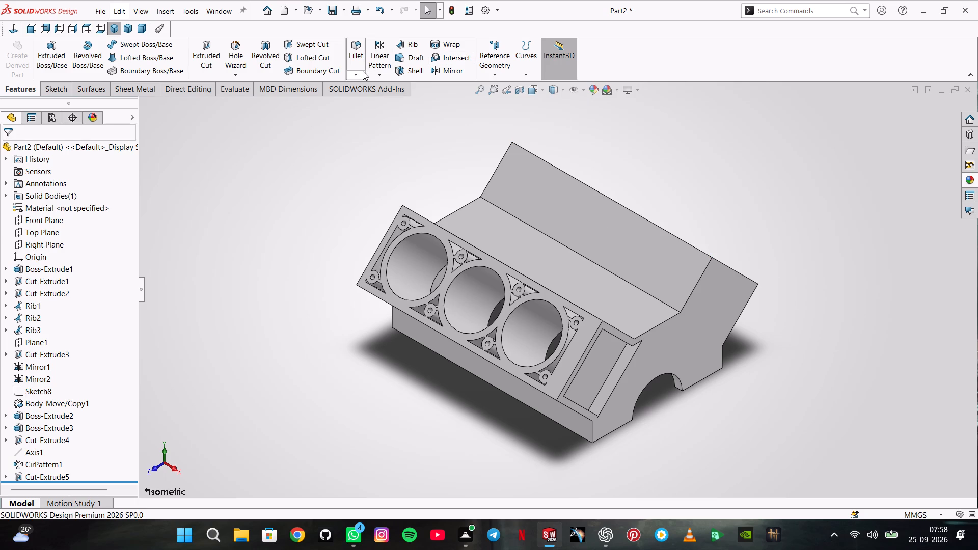
pyautogui.click(362, 63)
pyautogui.press('6')
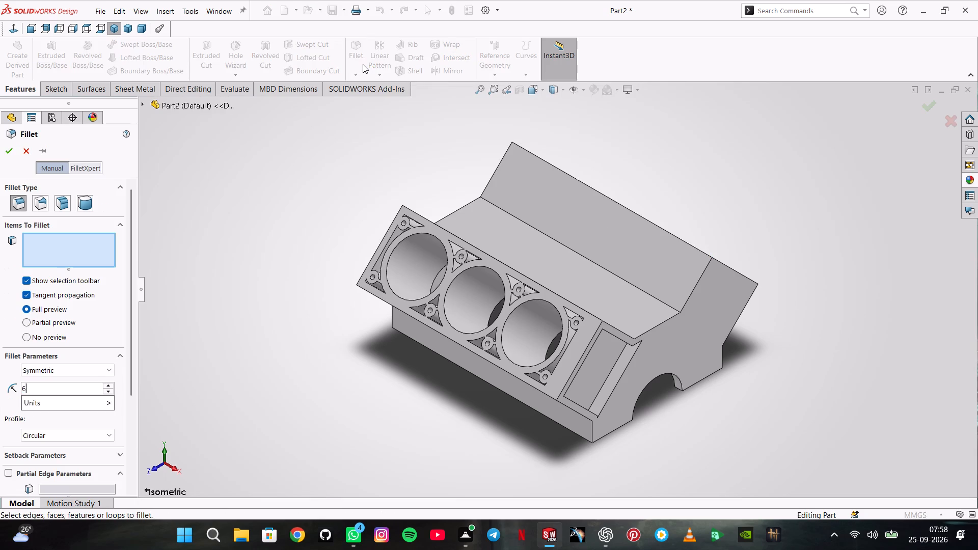
pyautogui.write('.35')
pyautogui.press('Return')
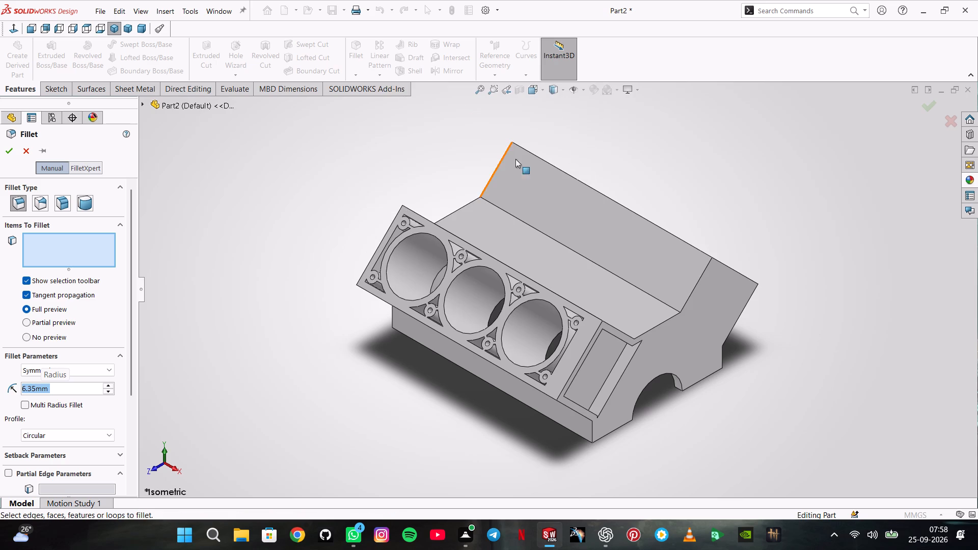
pyautogui.moveTo(484, 369); pyautogui.dragTo(591, 79, button='middle')
pyautogui.moveTo(604, 311); pyautogui.dragTo(586, 239, button='middle')
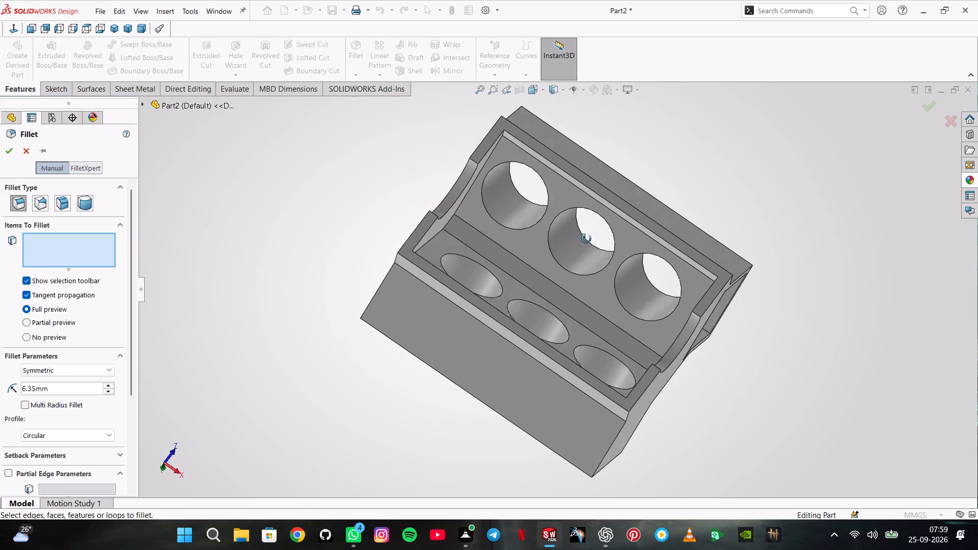
pyautogui.moveTo(586, 239); pyautogui.dragTo(573, 195, button='middle')
pyautogui.scroll(-5, 539, 180)
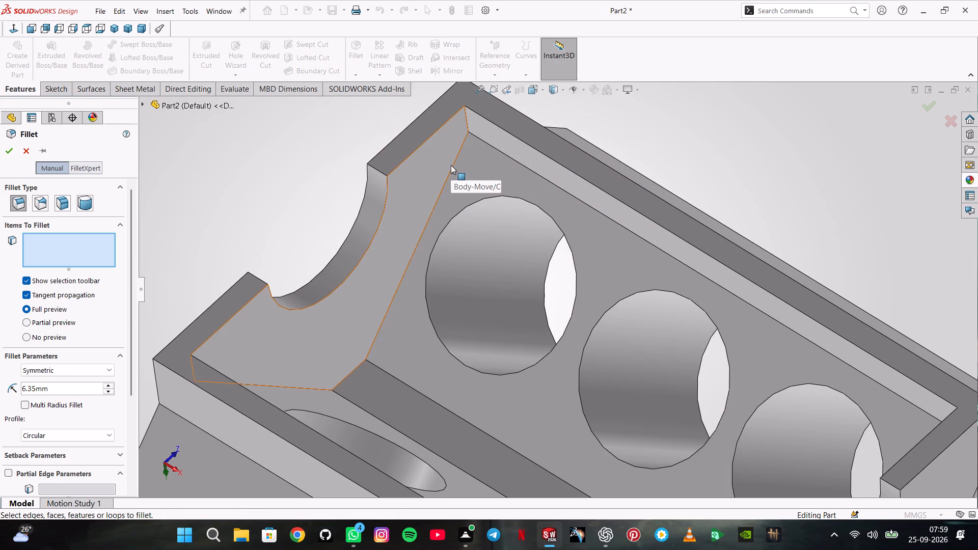
pyautogui.click(453, 167)
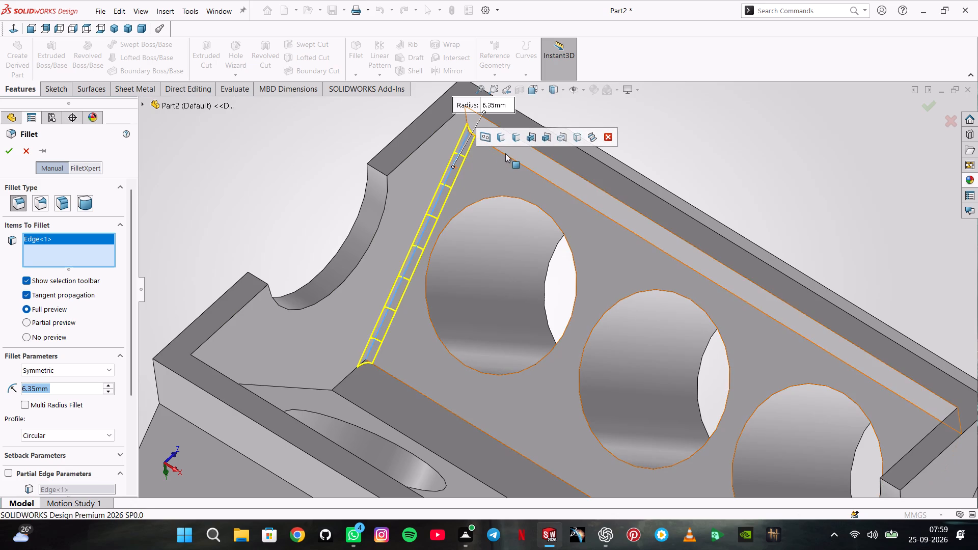
pyautogui.click(506, 154)
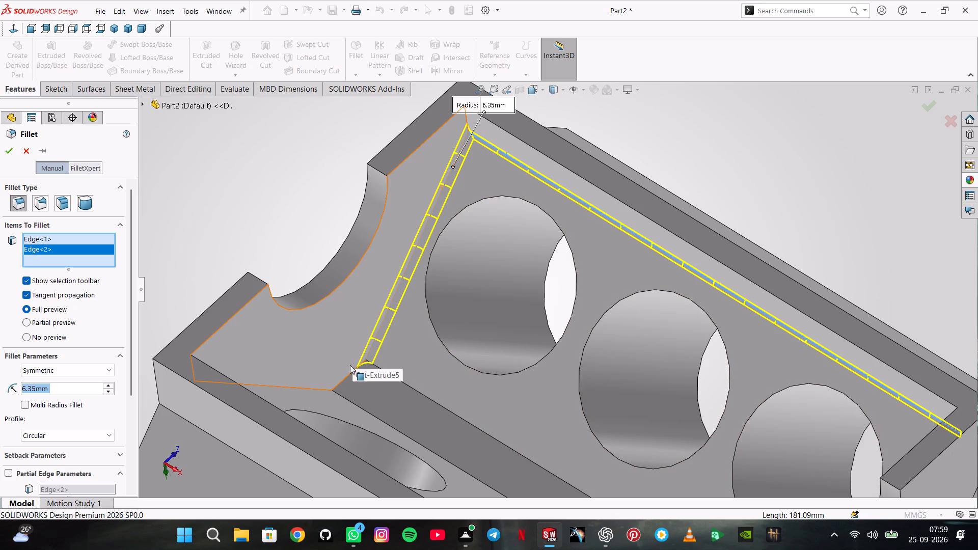
pyautogui.click(351, 372)
pyautogui.click(316, 389)
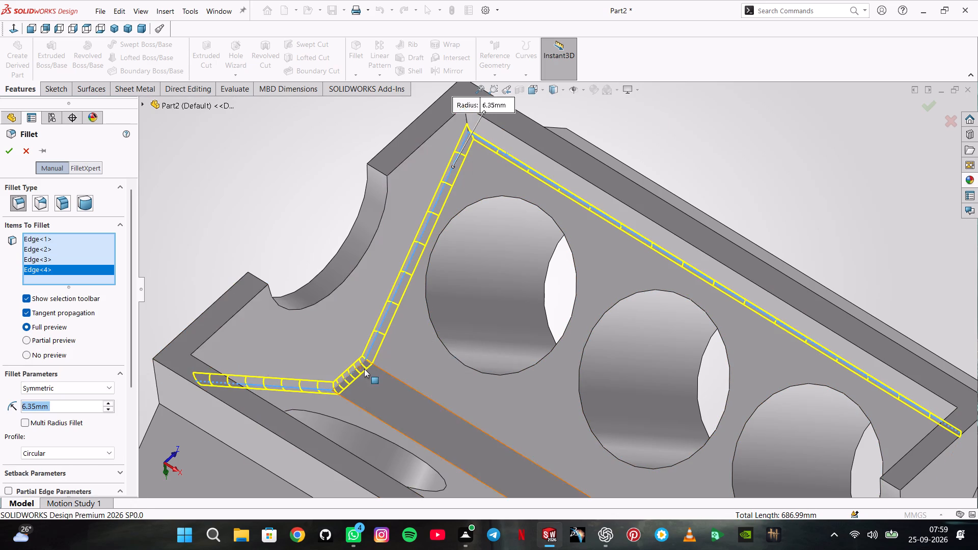
# Add the other long side-wall edge and the opposite end wall's three inner edges, and complete the 6.35 mm cavity fillet.
pyautogui.moveTo(364, 369); pyautogui.dragTo(342, 402, button='middle')
pyautogui.scroll(2, 342, 402)
pyautogui.moveTo(341, 402); pyautogui.dragTo(302, 461, button='middle')
pyautogui.click(267, 439)
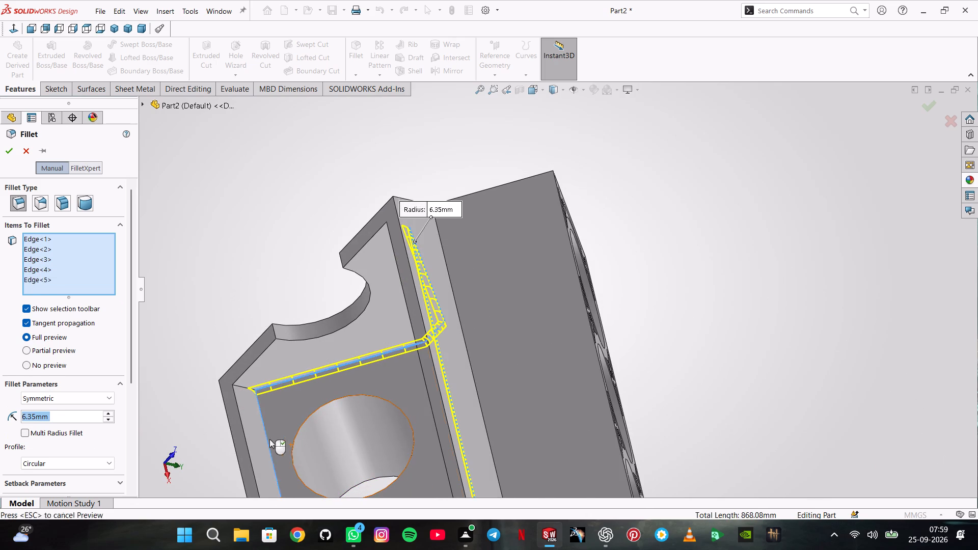
pyautogui.scroll(4, 332, 442)
pyautogui.moveTo(436, 425); pyautogui.dragTo(511, 478, button='middle')
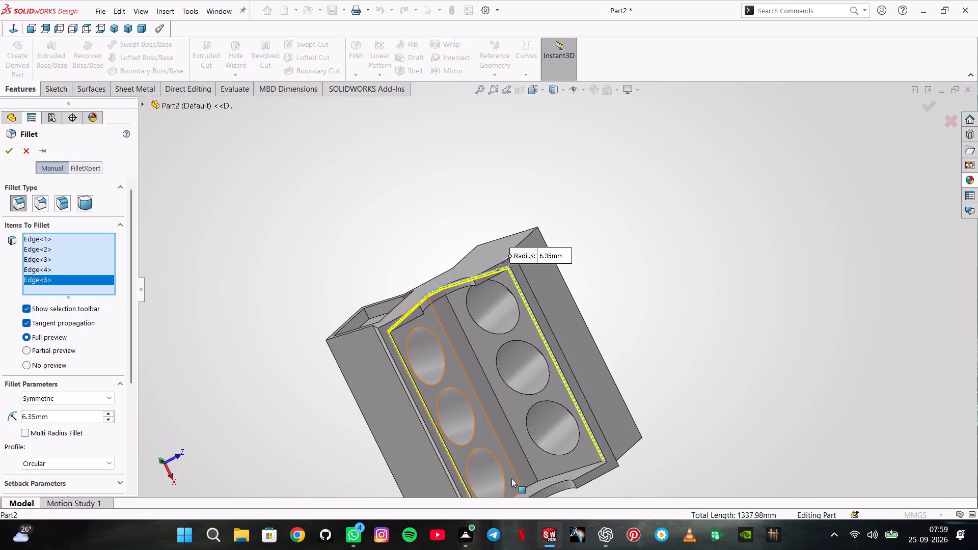
pyautogui.click(548, 477)
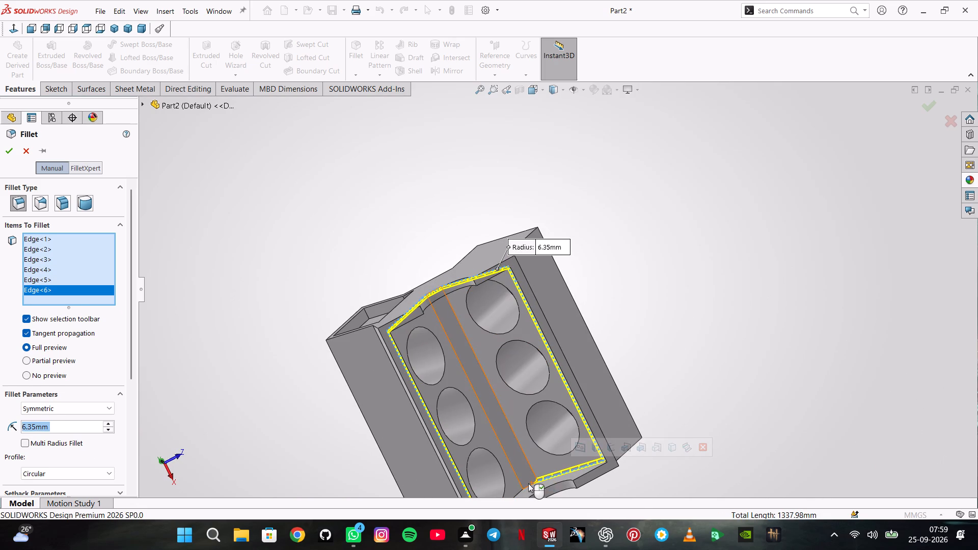
pyautogui.click(529, 486)
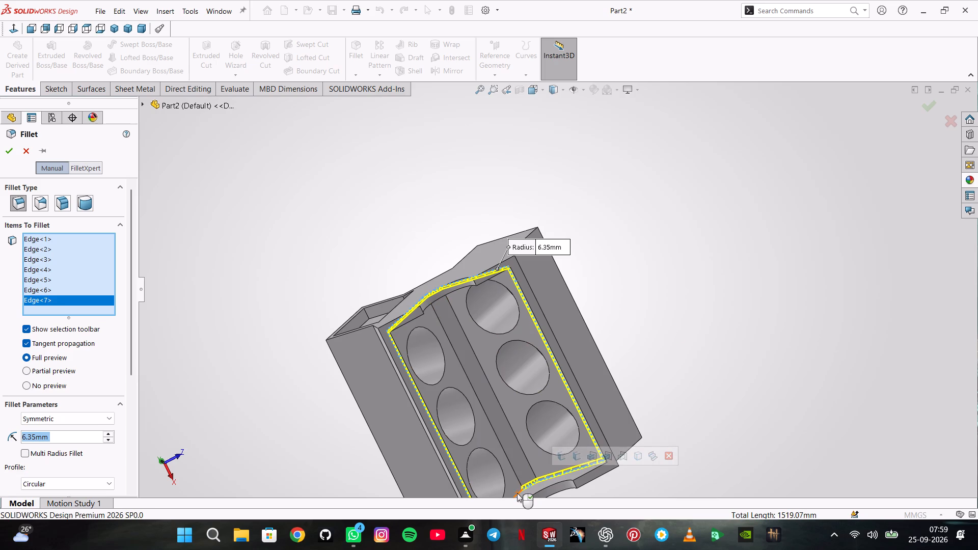
pyautogui.click(517, 493)
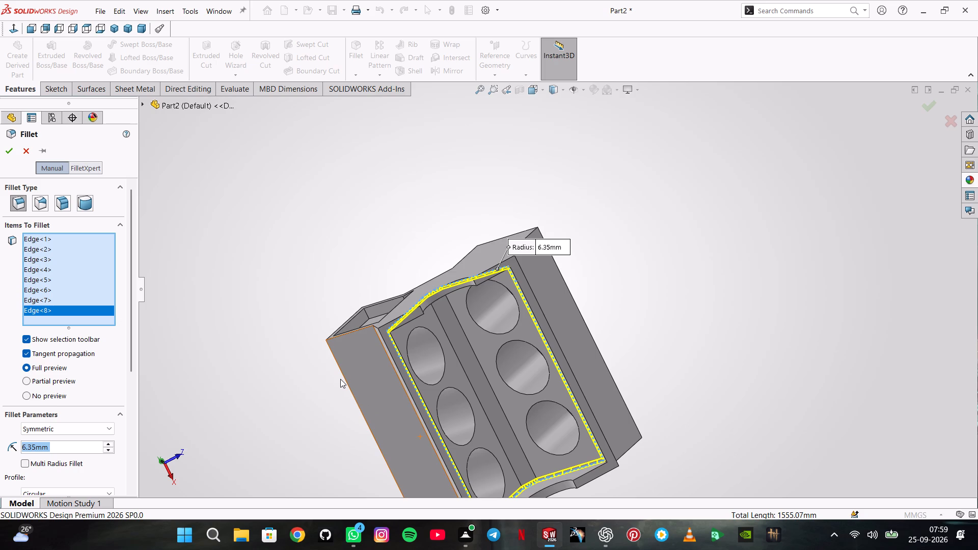
pyautogui.click(1, 155)
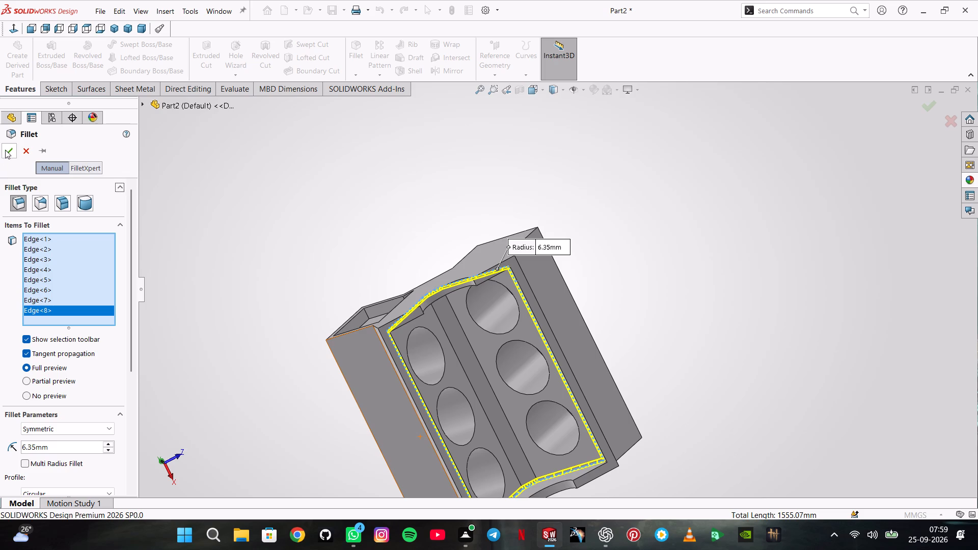
pyautogui.click(5, 149)
# Start a 12.7 mm symmetric fillet on the two long edges bordering the narrow central strip between the bore banks inside the cavity.
pyautogui.click(358, 49)
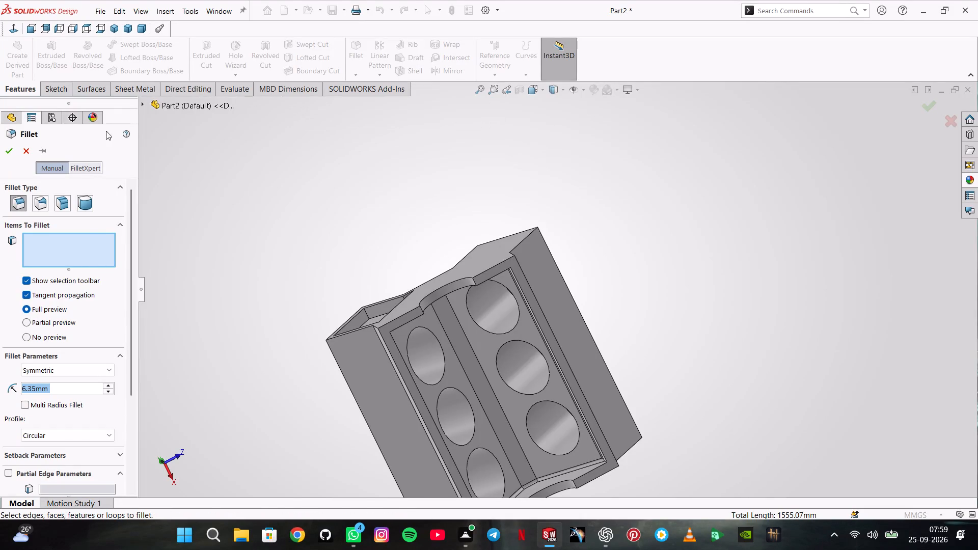
pyautogui.write('12.7')
pyautogui.press('Return')
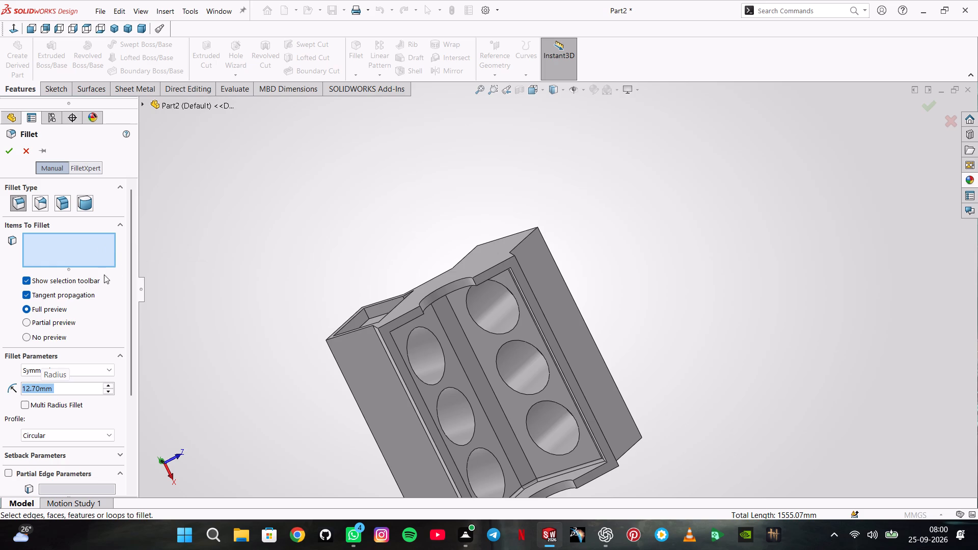
pyautogui.scroll(-1, 370, 321)
pyautogui.scroll(-1, 445, 358)
pyautogui.scroll(1, 461, 355)
pyautogui.moveTo(461, 355); pyautogui.dragTo(423, 186, button='middle')
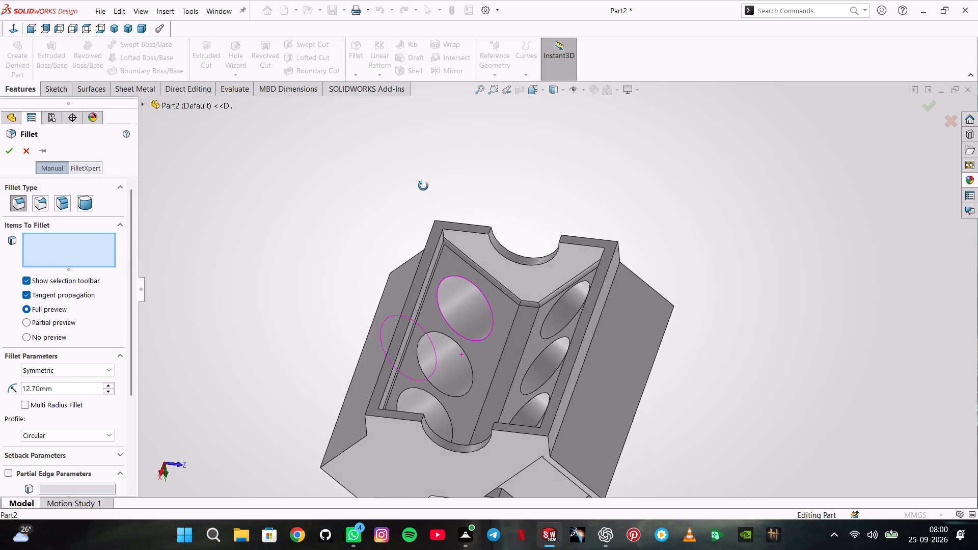
pyautogui.moveTo(423, 186); pyautogui.dragTo(398, 204, button='middle')
pyautogui.scroll(-1, 453, 248)
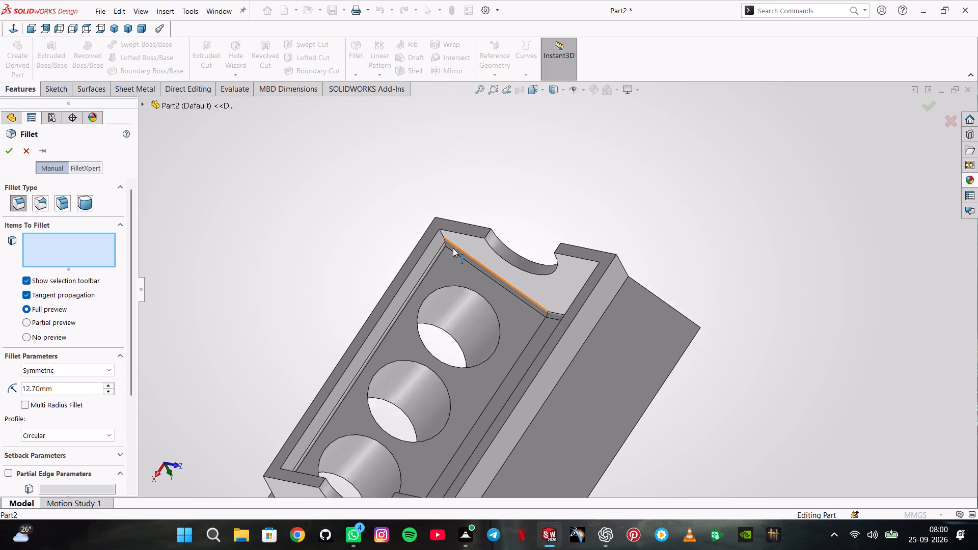
pyautogui.scroll(-1, 453, 248)
pyautogui.scroll(2, 507, 325)
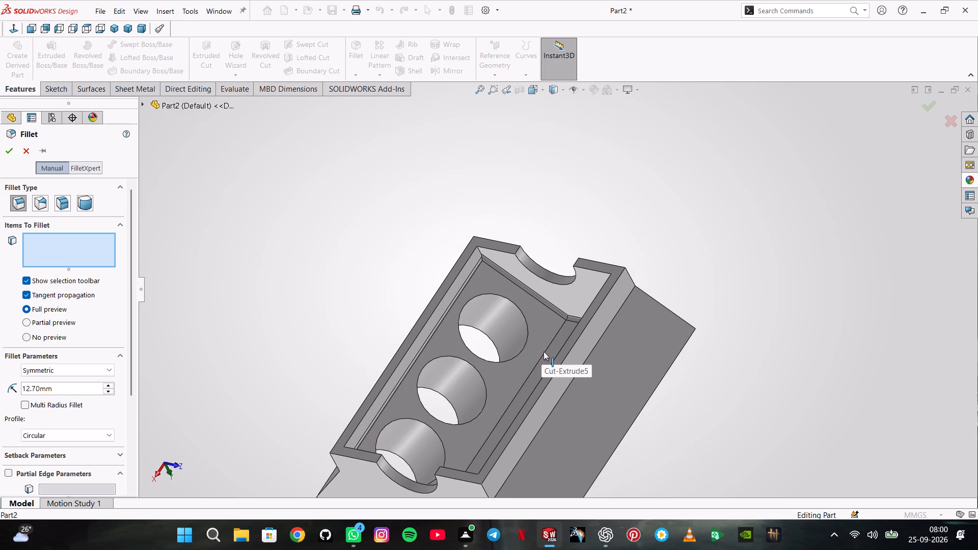
pyautogui.click(544, 351)
pyautogui.moveTo(535, 345); pyautogui.dragTo(551, 362, button='middle')
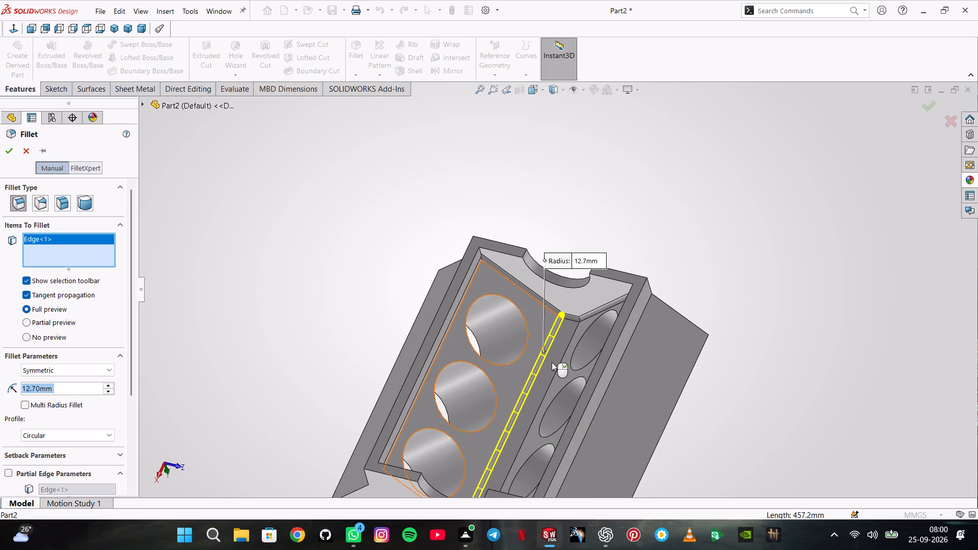
pyautogui.click(556, 369)
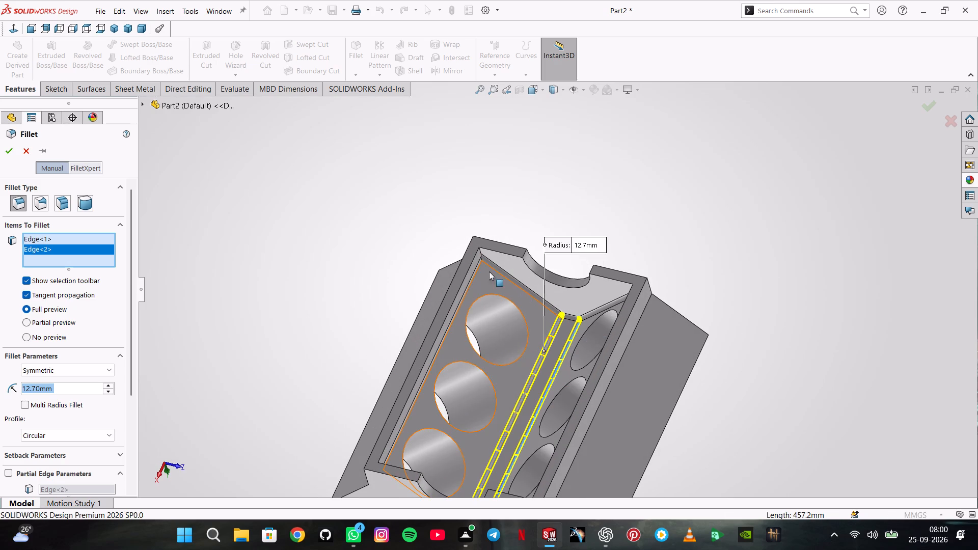
# Add the two corner edges at one end of the crankcase cavity to the 12.7 mm fillet.
pyautogui.click(481, 251)
pyautogui.moveTo(505, 300); pyautogui.dragTo(554, 323, button='middle')
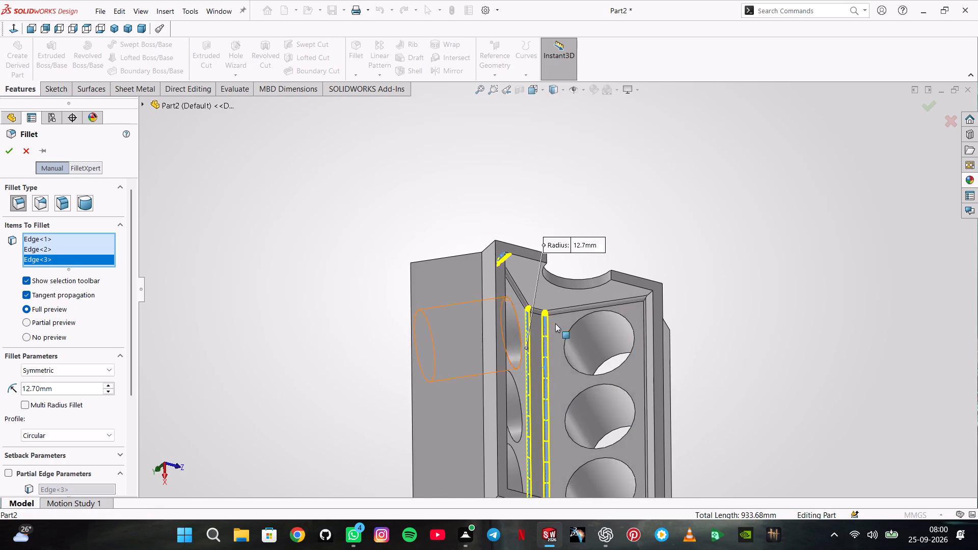
pyautogui.click(648, 293)
pyautogui.moveTo(633, 324); pyautogui.dragTo(594, 371, button='middle')
pyautogui.scroll(1, 633, 325)
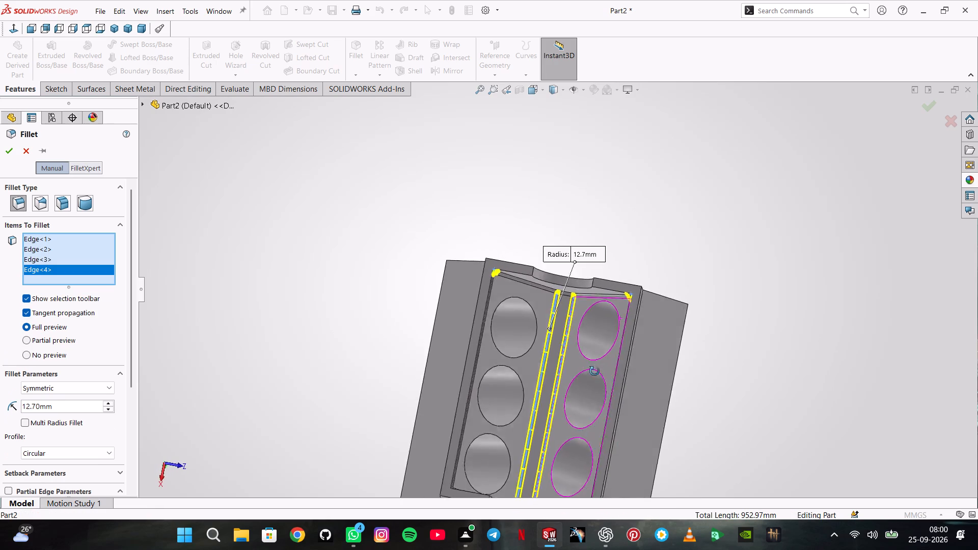
# Add the two corner edges at the cavity's opposite end and complete the 12.7 mm fillet.
pyautogui.moveTo(594, 371); pyautogui.dragTo(529, 420, button='middle')
pyautogui.scroll(-5, 530, 427)
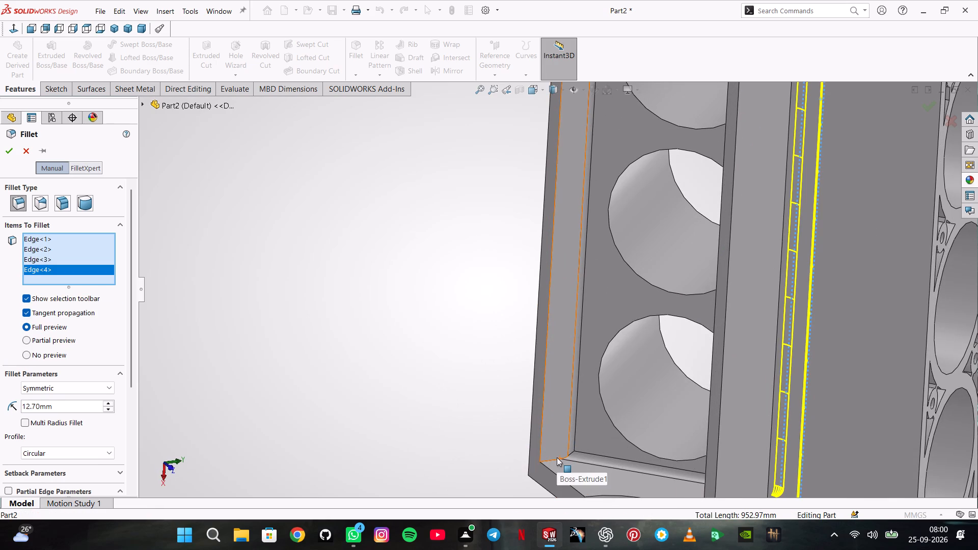
pyautogui.click(556, 460)
pyautogui.moveTo(565, 459); pyautogui.dragTo(710, 483, button='middle')
pyautogui.scroll(3, 710, 483)
pyautogui.scroll(-5, 662, 459)
pyautogui.moveTo(494, 380); pyautogui.dragTo(476, 423, button='middle')
pyautogui.scroll(1, 494, 380)
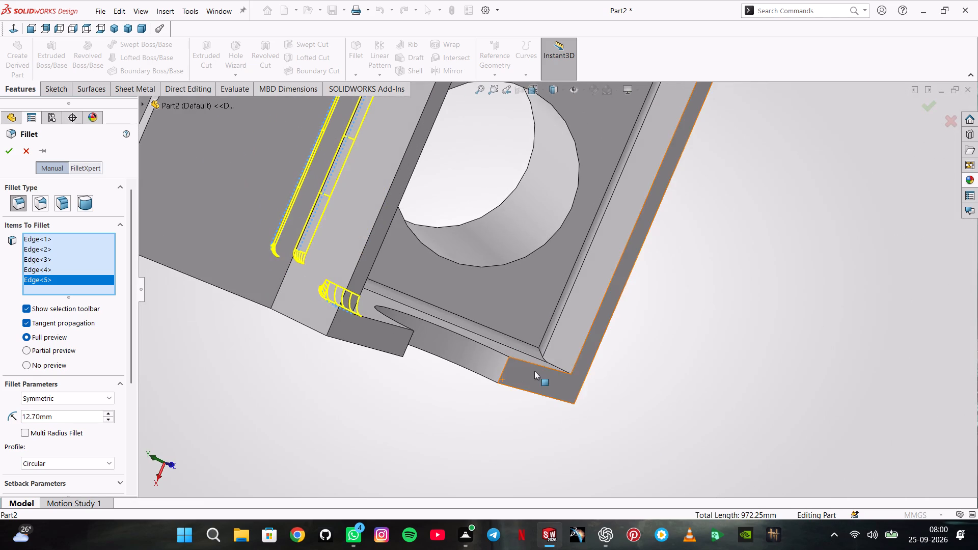
pyautogui.scroll(-5, 556, 342)
pyautogui.moveTo(557, 343); pyautogui.dragTo(556, 382, button='middle')
pyautogui.scroll(1, 556, 382)
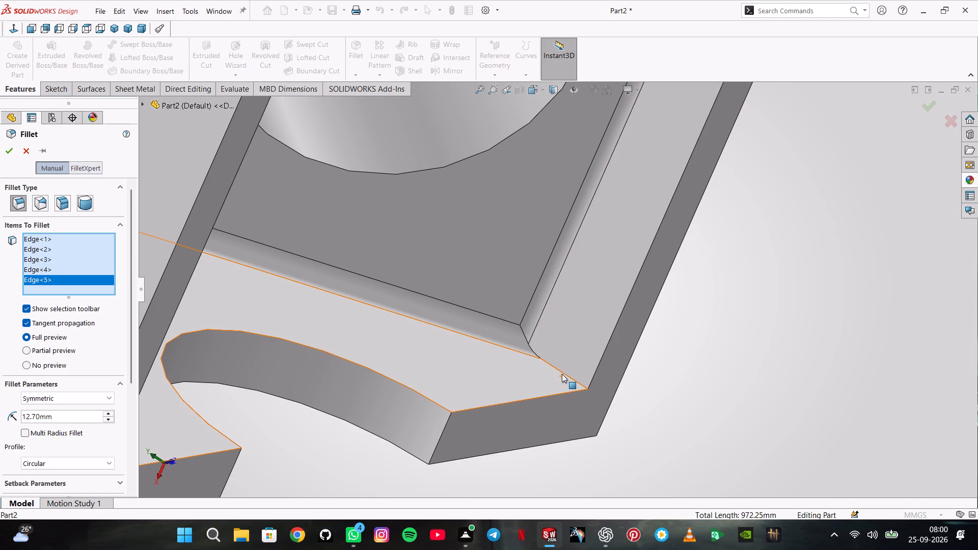
pyautogui.click(563, 373)
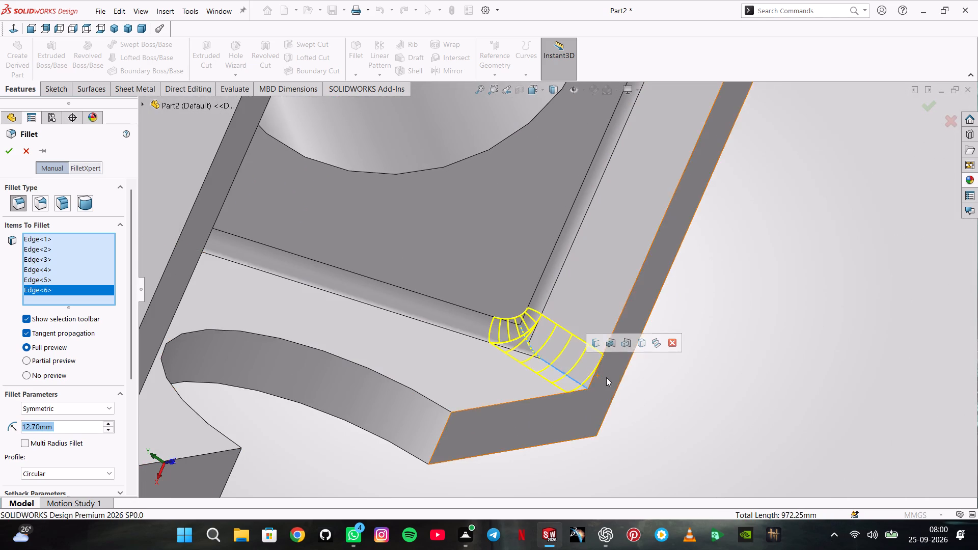
pyautogui.scroll(3, 606, 377)
pyautogui.moveTo(594, 369); pyautogui.dragTo(557, 200, button='middle')
pyautogui.scroll(9, 560, 227)
pyautogui.moveTo(603, 233); pyautogui.dragTo(583, 149, button='middle')
pyautogui.scroll(-4, 583, 149)
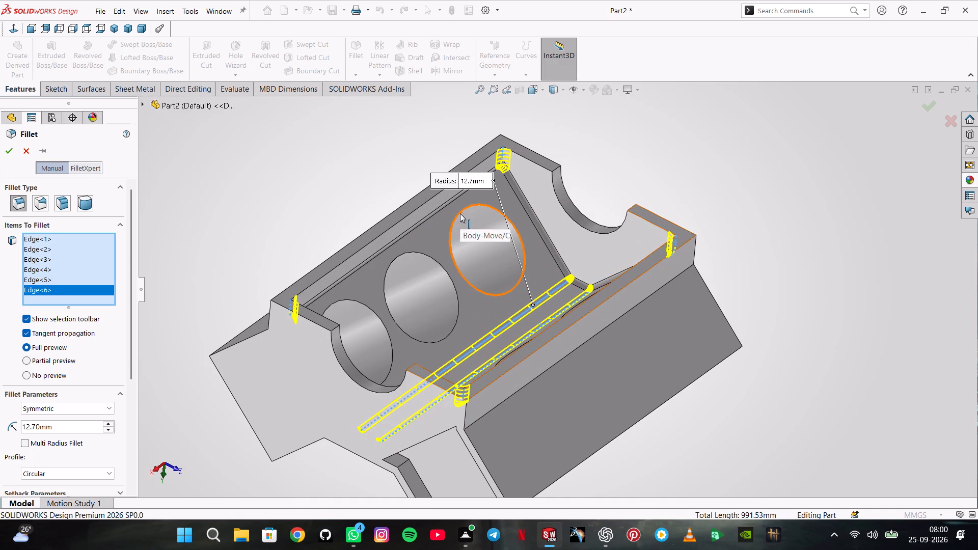
pyautogui.click(5, 147)
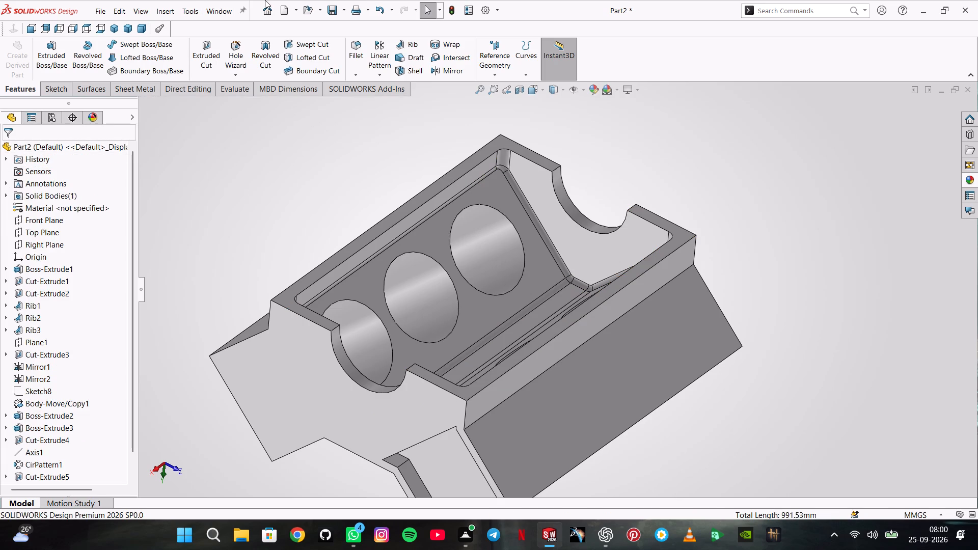
# Start a new symmetric fillet with a 25.4 mm radius for the block's outer edges.
pyautogui.click(347, 48)
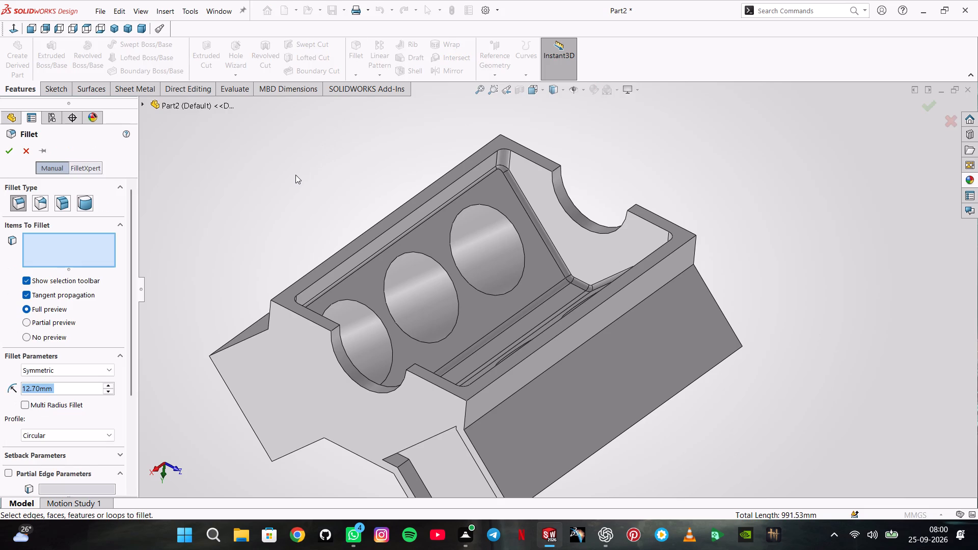
pyautogui.write('25.4')
pyautogui.press('Return')
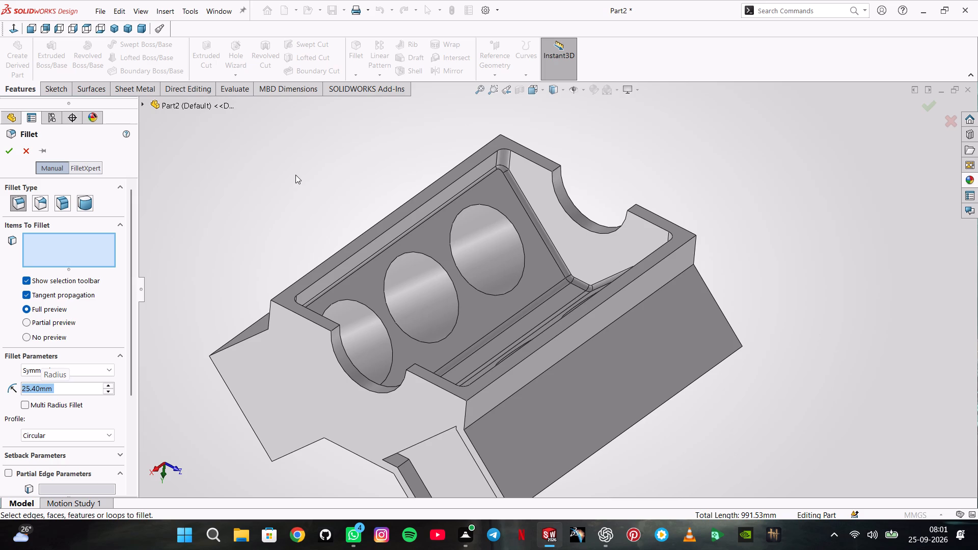
pyautogui.scroll(2, 381, 243)
pyautogui.moveTo(465, 360); pyautogui.dragTo(515, 286, button='middle')
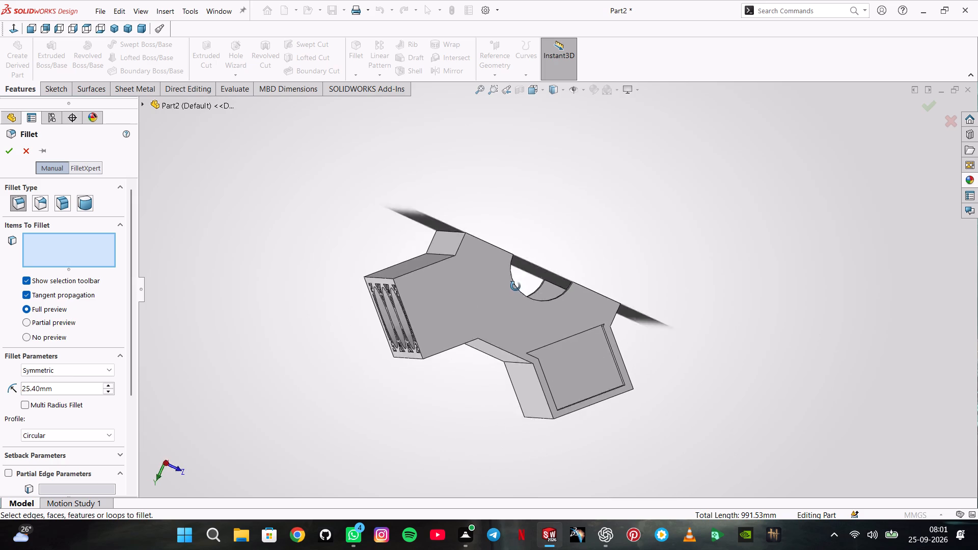
pyautogui.moveTo(515, 286); pyautogui.dragTo(495, 213, button='middle')
pyautogui.scroll(1, 502, 238)
pyautogui.click(114, 31)
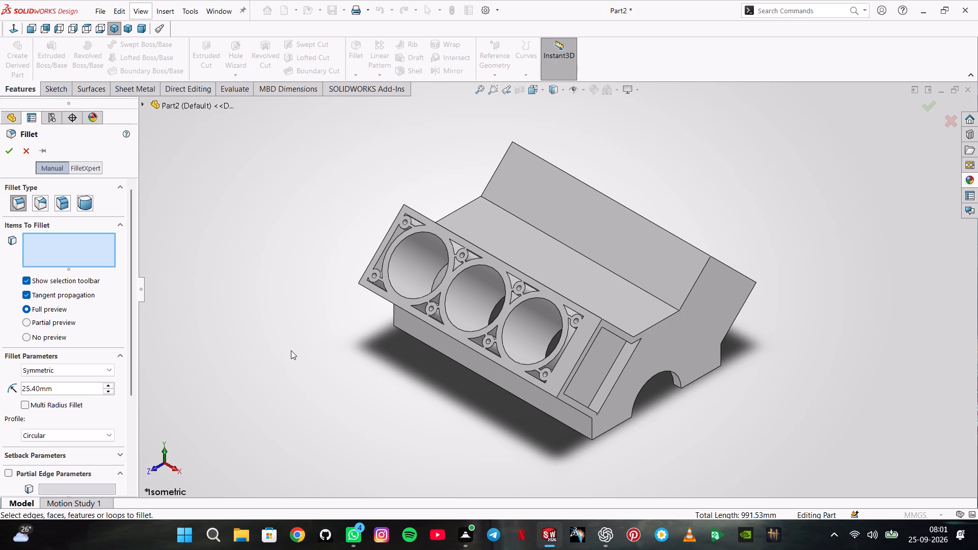
pyautogui.scroll(-4, 639, 413)
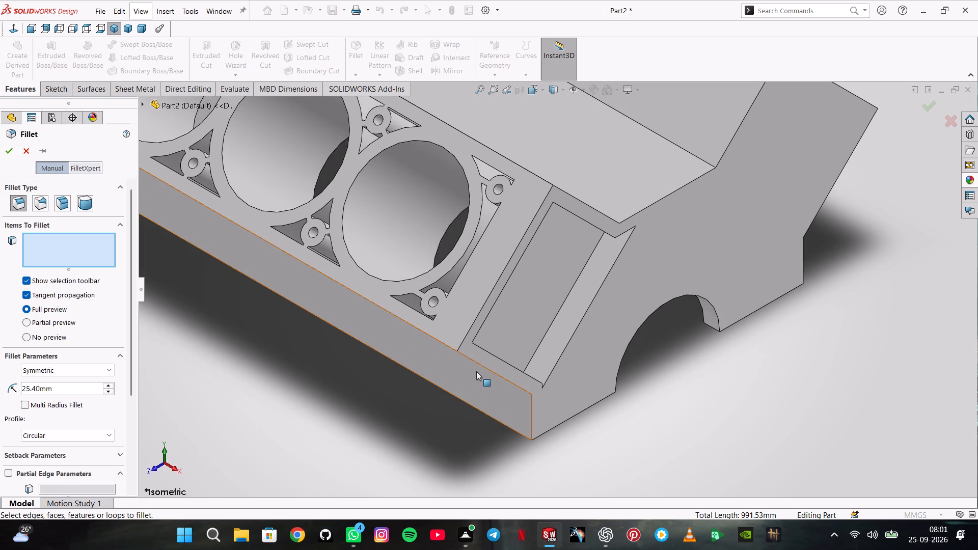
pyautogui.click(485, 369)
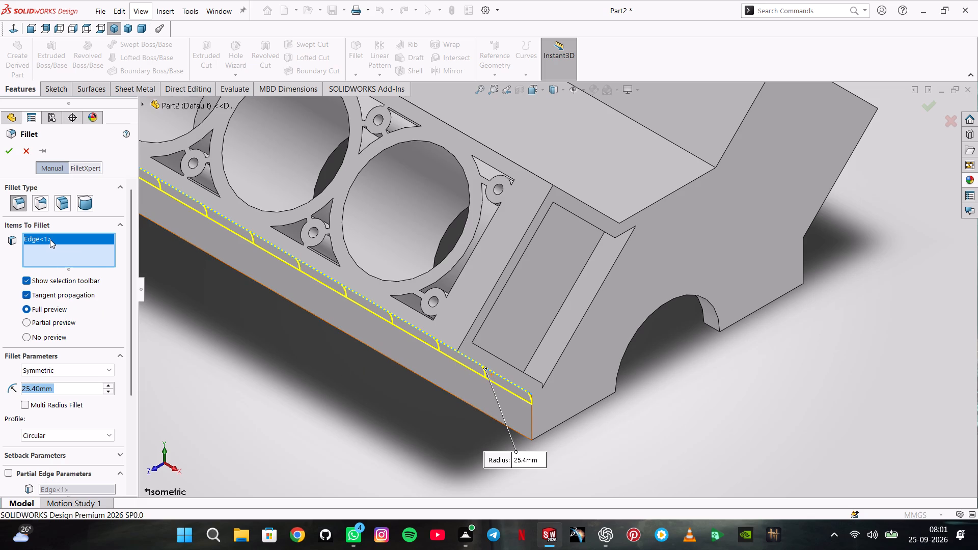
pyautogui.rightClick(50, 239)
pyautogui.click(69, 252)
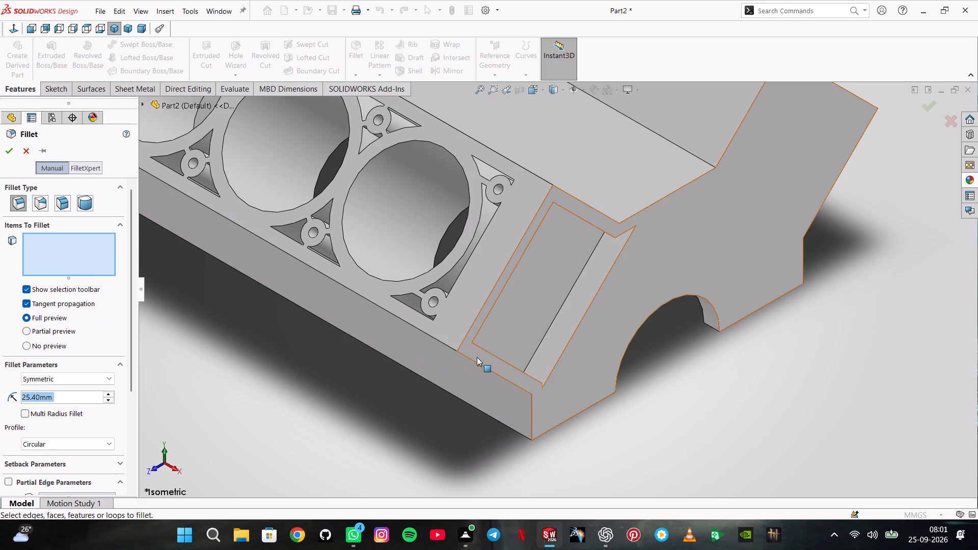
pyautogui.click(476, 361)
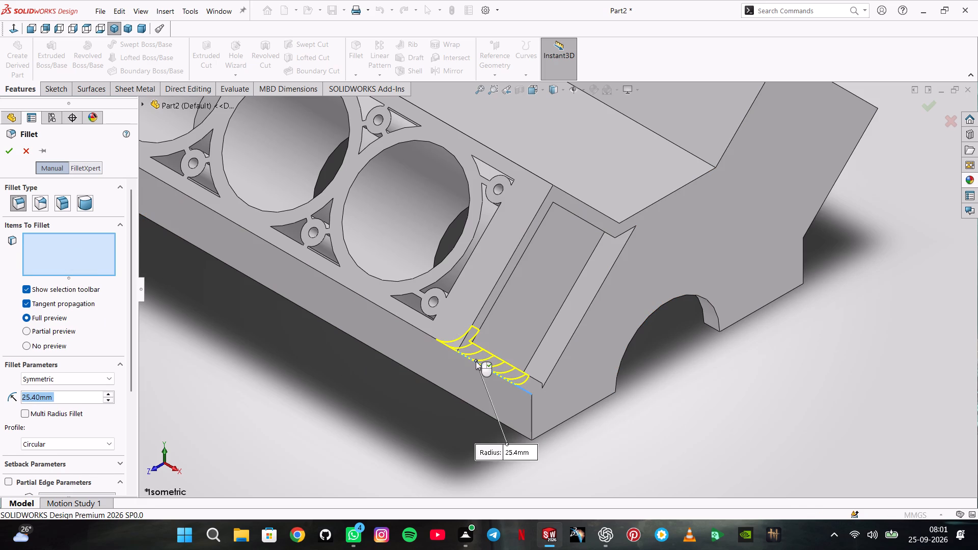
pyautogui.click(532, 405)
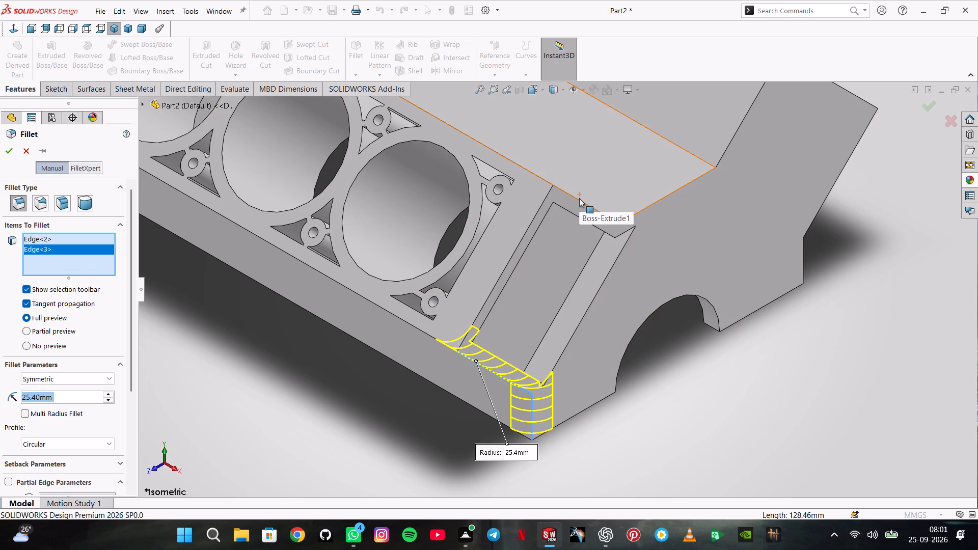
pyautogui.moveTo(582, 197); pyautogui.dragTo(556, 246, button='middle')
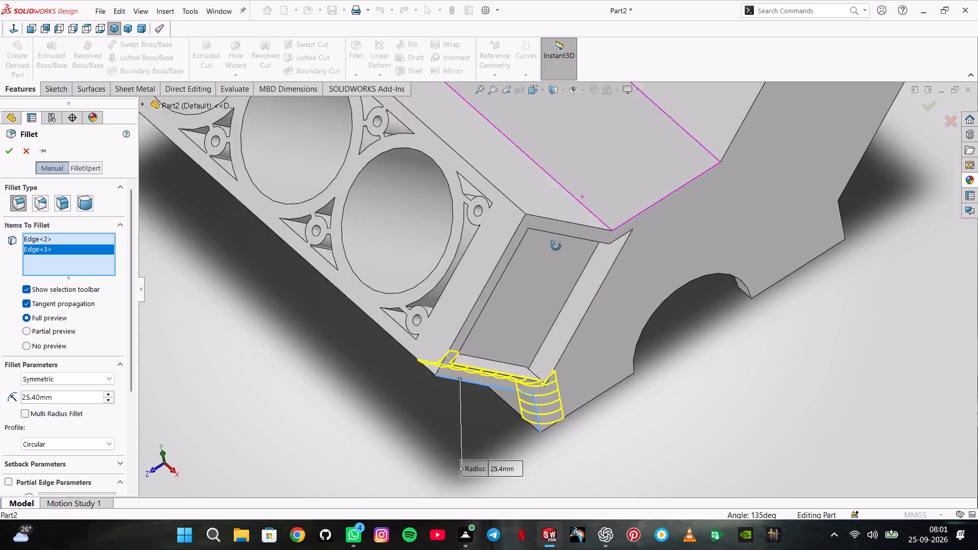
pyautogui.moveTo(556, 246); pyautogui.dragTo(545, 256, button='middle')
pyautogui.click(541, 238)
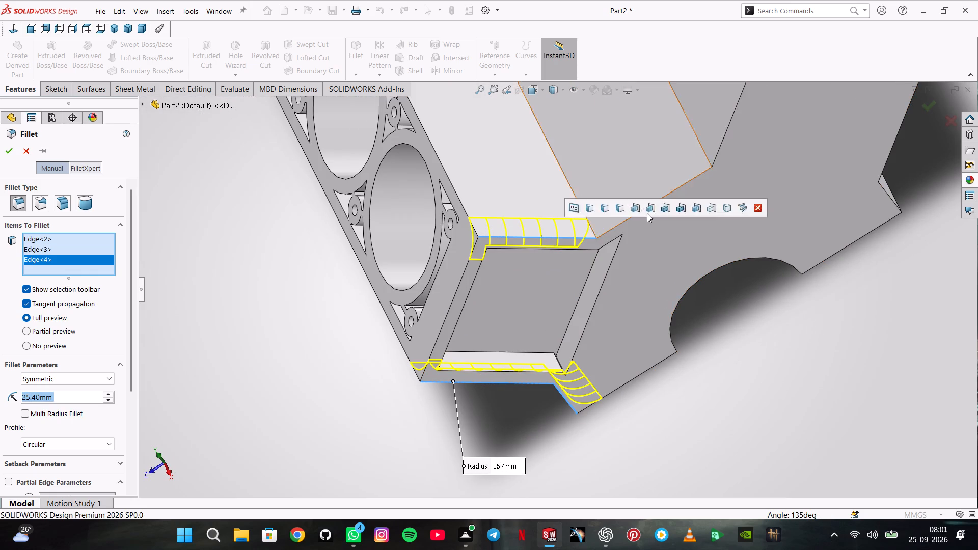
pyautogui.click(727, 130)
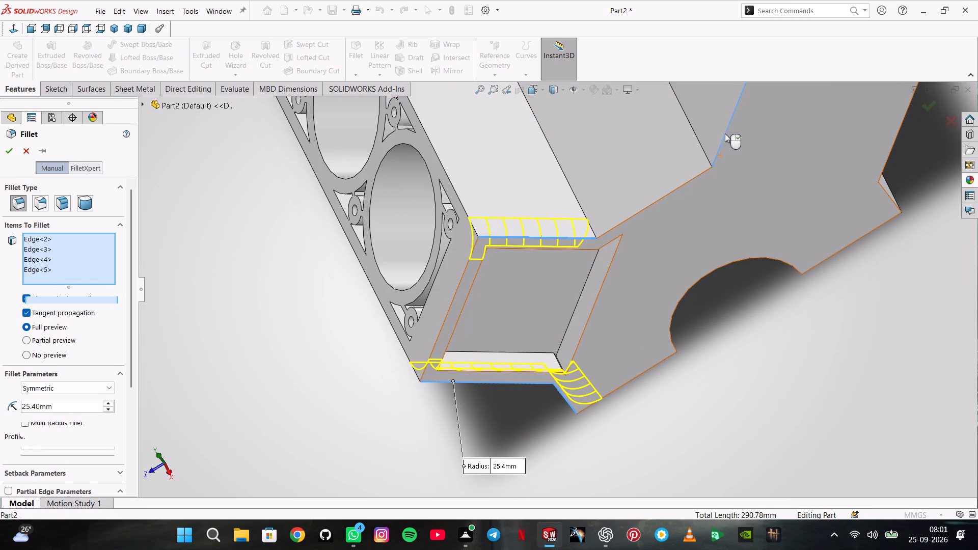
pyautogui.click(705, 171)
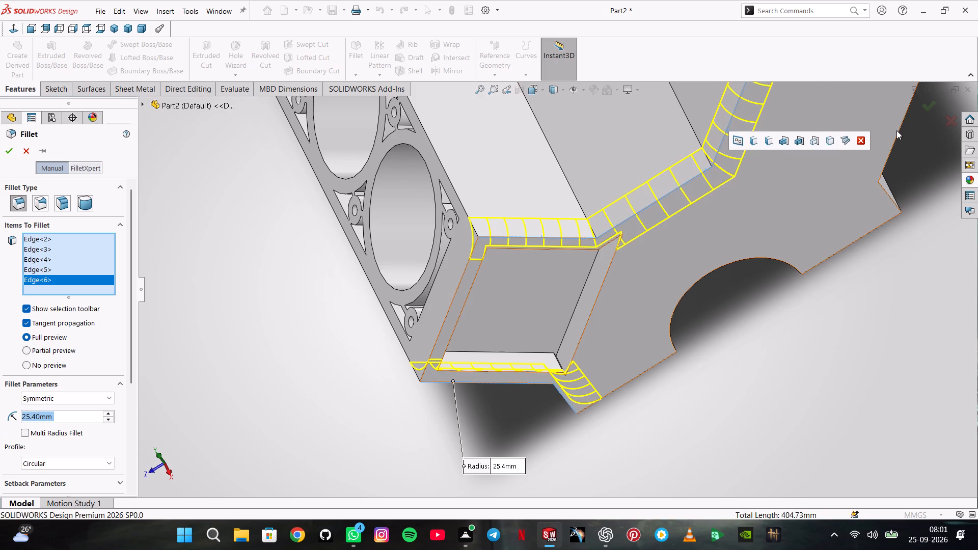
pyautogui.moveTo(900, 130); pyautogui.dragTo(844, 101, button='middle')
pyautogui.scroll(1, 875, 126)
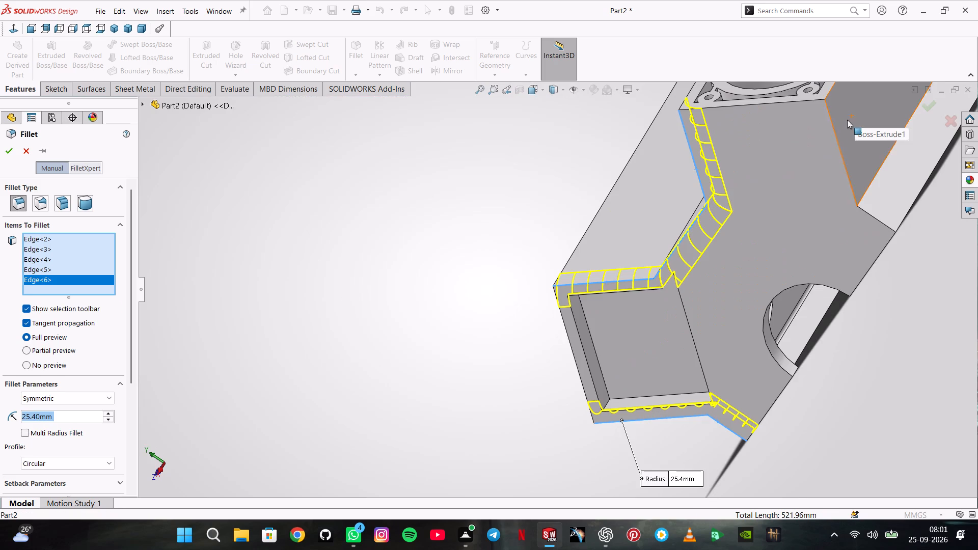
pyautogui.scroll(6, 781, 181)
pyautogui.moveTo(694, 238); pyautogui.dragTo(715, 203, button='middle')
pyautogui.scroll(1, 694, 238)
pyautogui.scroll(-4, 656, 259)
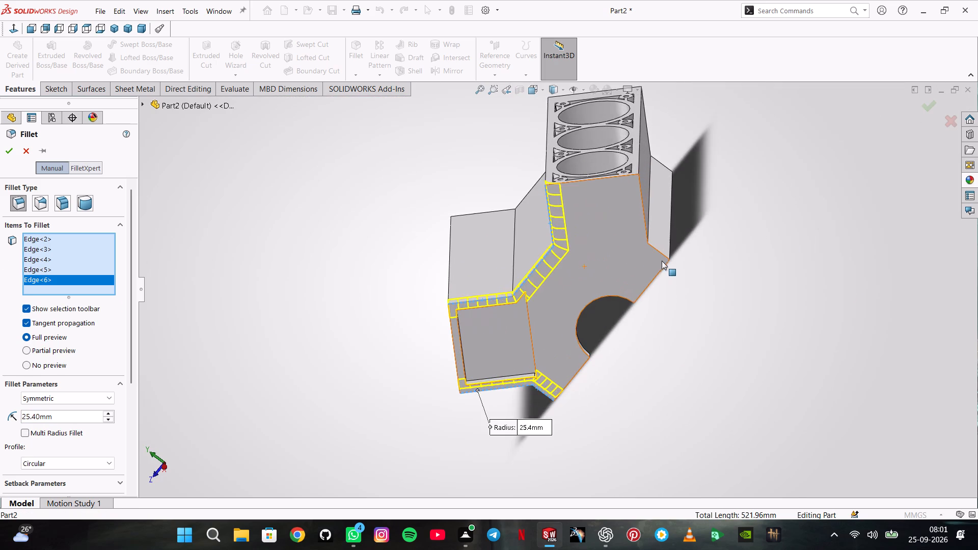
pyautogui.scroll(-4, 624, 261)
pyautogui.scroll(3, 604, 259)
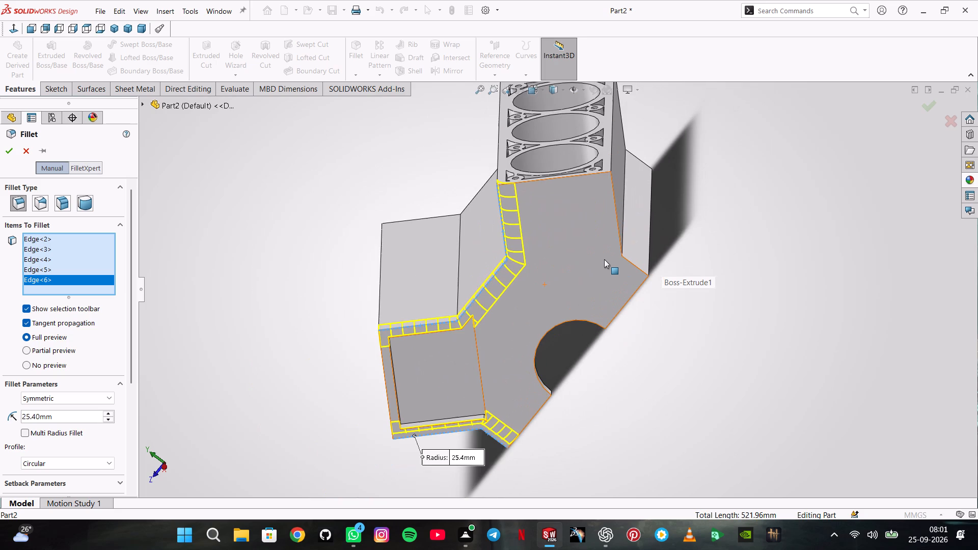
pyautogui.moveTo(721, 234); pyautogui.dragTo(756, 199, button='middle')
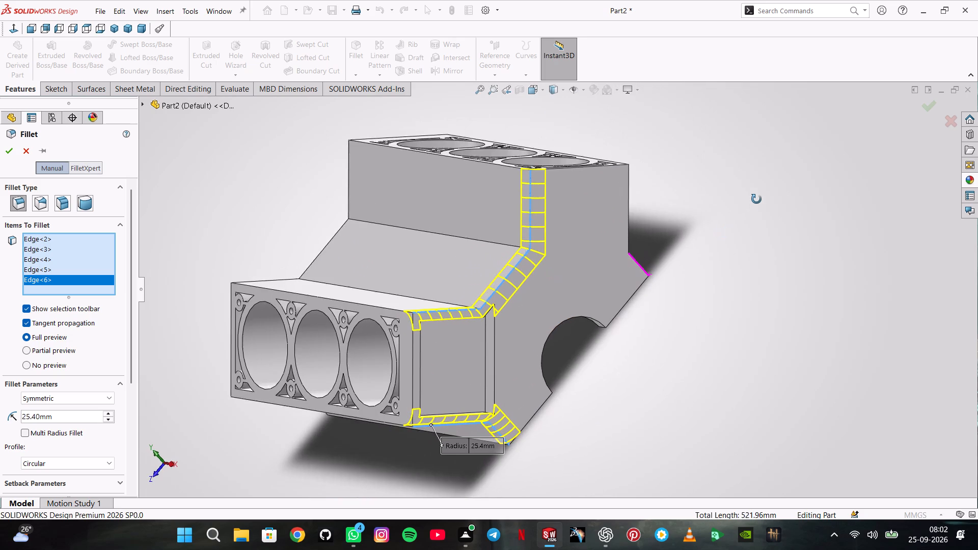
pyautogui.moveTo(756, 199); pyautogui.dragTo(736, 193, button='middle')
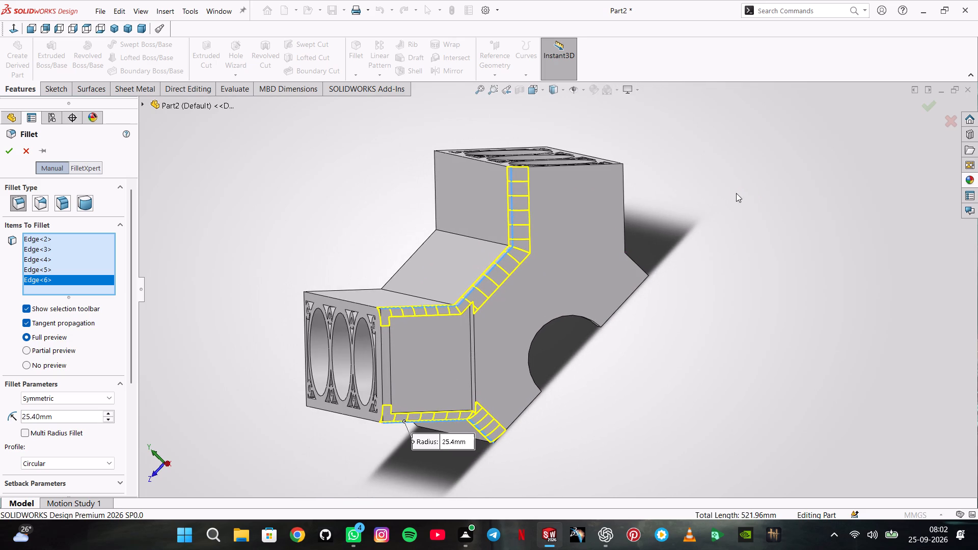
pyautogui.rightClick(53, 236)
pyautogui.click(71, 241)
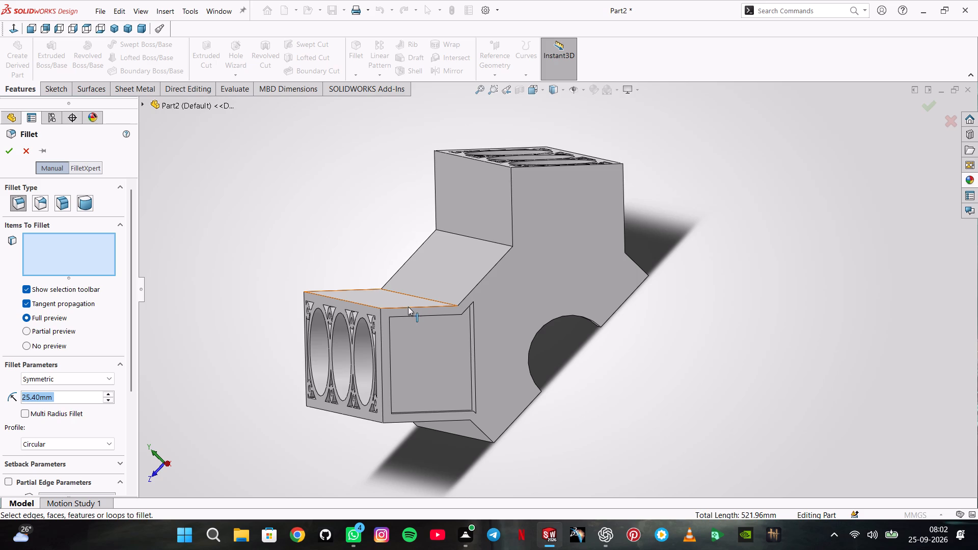
# Select the seven side edges around one end face, covering both banks, the valley between them and the lower crankcase slopes, for the 25.4 mm fillet.
pyautogui.click(408, 307)
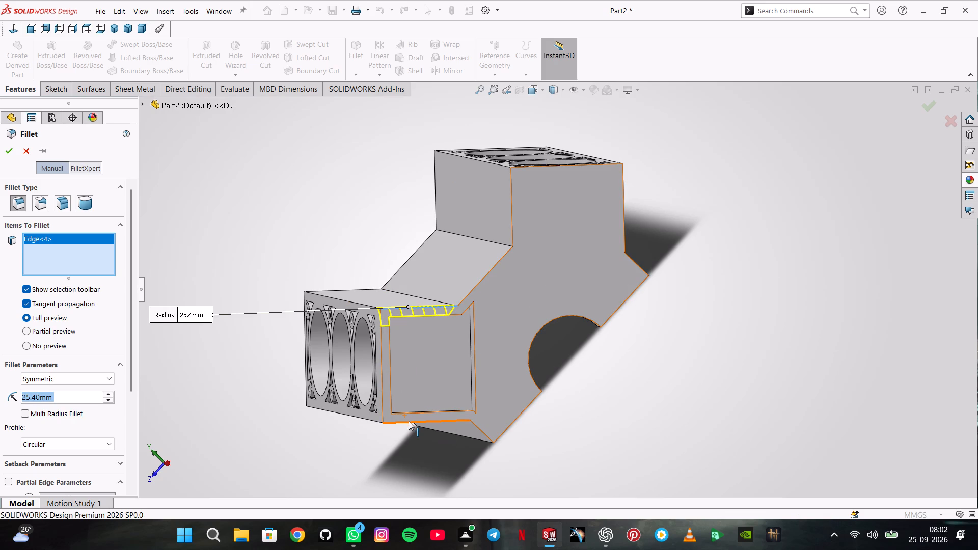
pyautogui.click(410, 422)
pyautogui.click(477, 427)
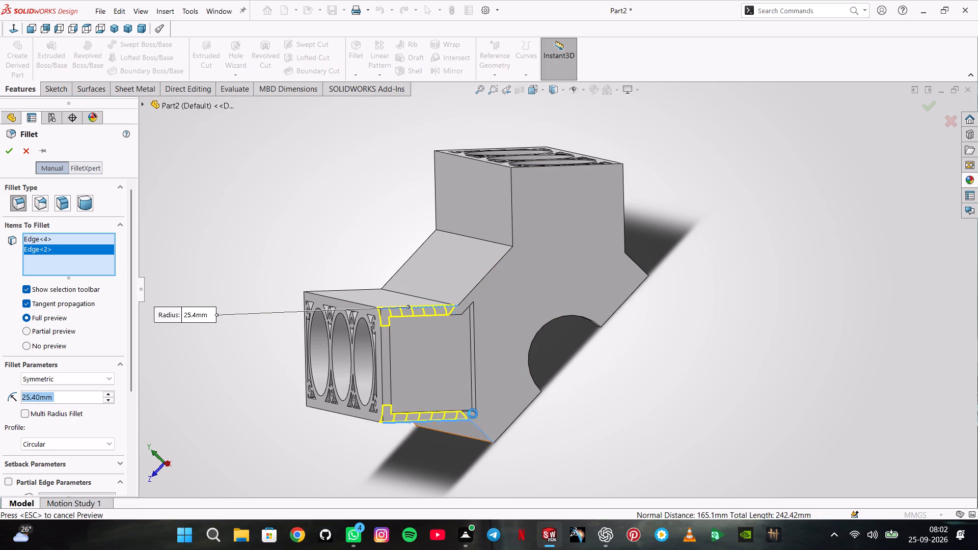
pyautogui.click(471, 289)
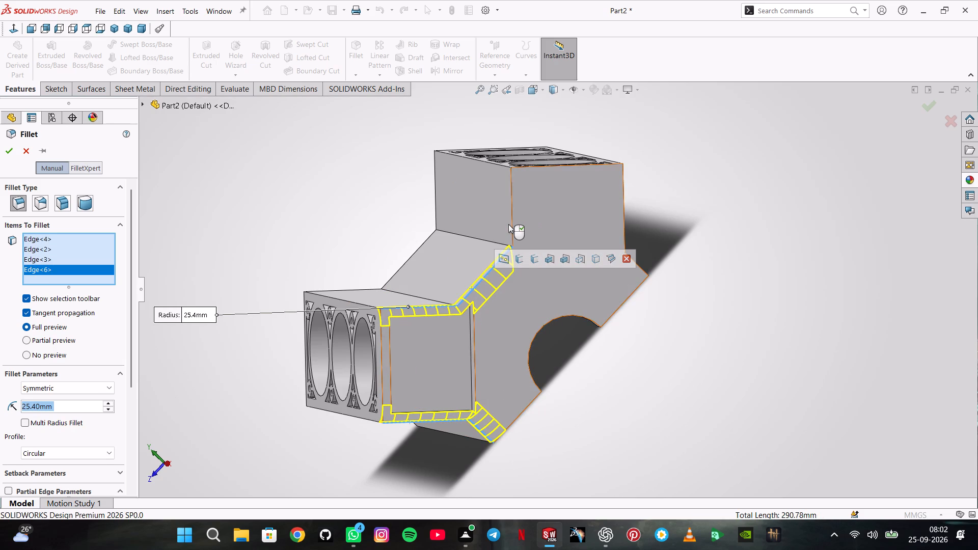
pyautogui.click(512, 225)
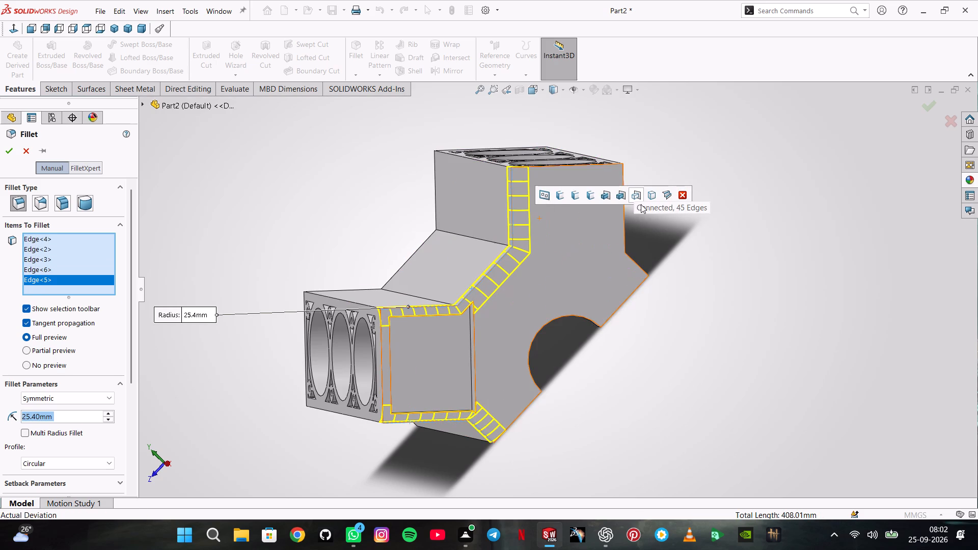
pyautogui.click(624, 226)
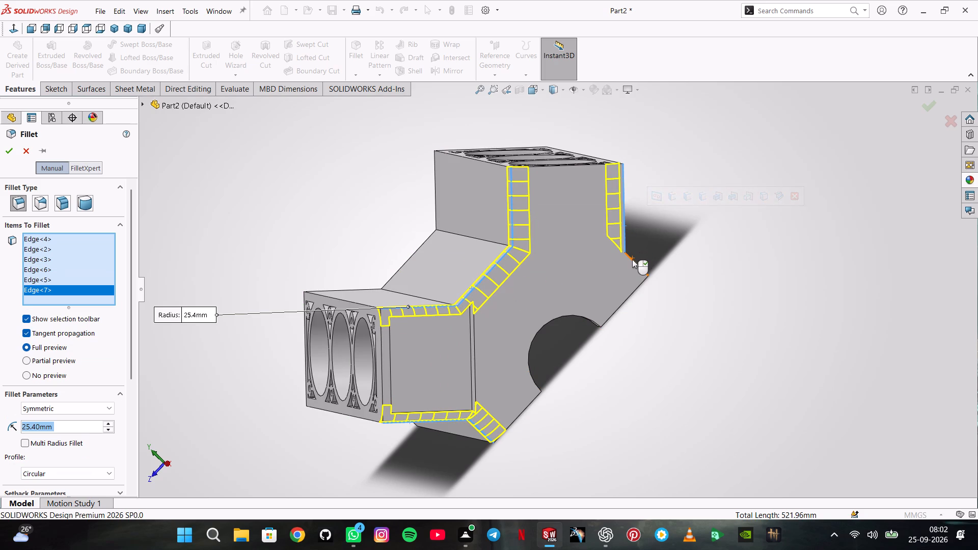
pyautogui.click(632, 259)
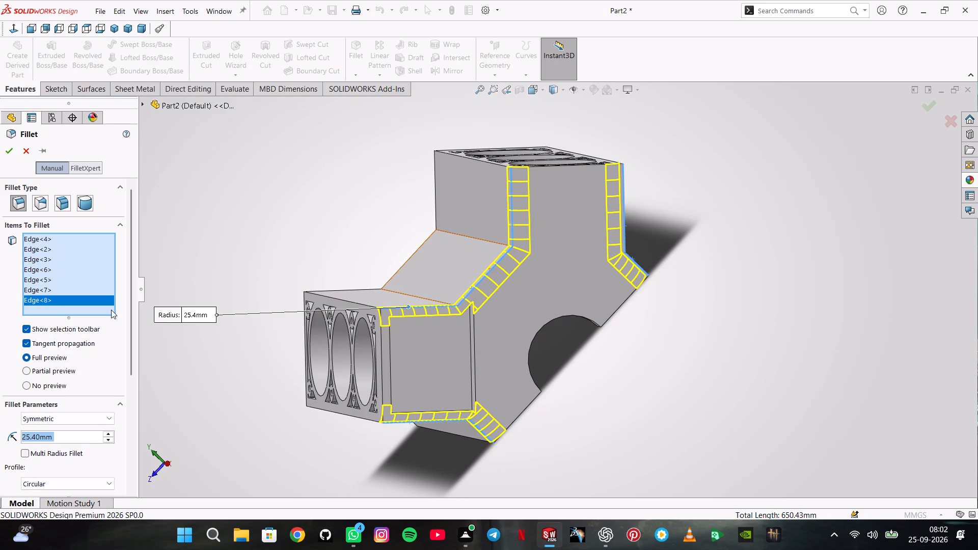
pyautogui.click(41, 269)
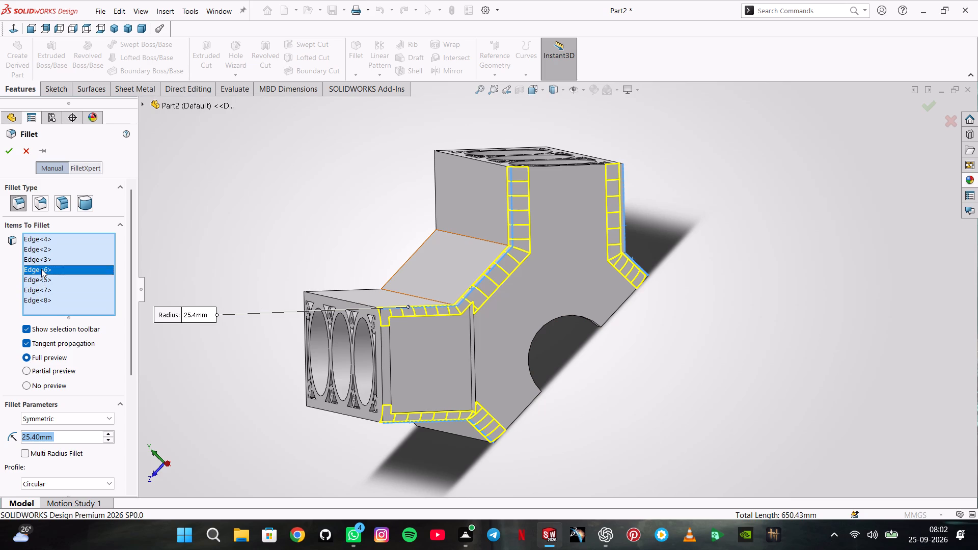
pyautogui.click(41, 269)
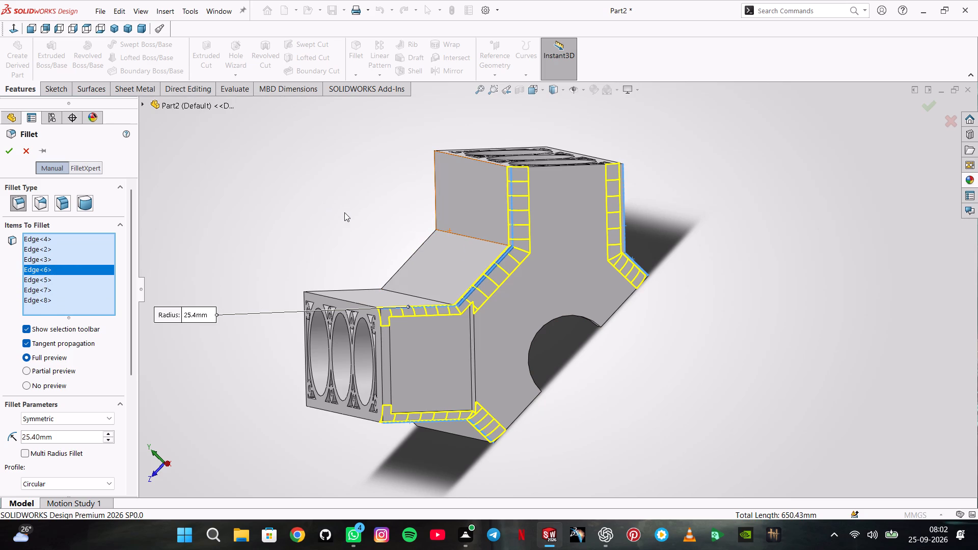
# Add the inner and outer side edges of both banks at the block's opposite end face to the 25.4 mm fillet.
pyautogui.moveTo(345, 213); pyautogui.dragTo(525, 266, button='middle')
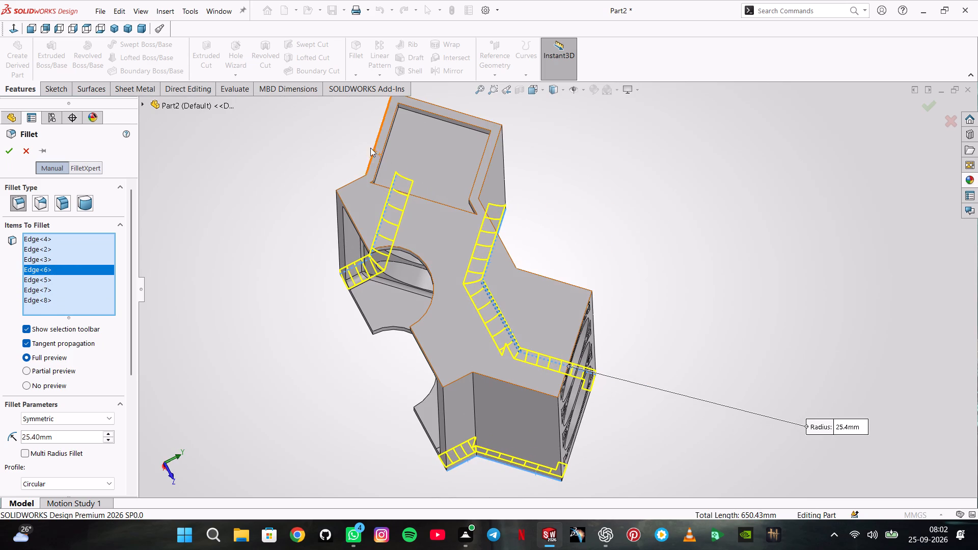
pyautogui.click(375, 149)
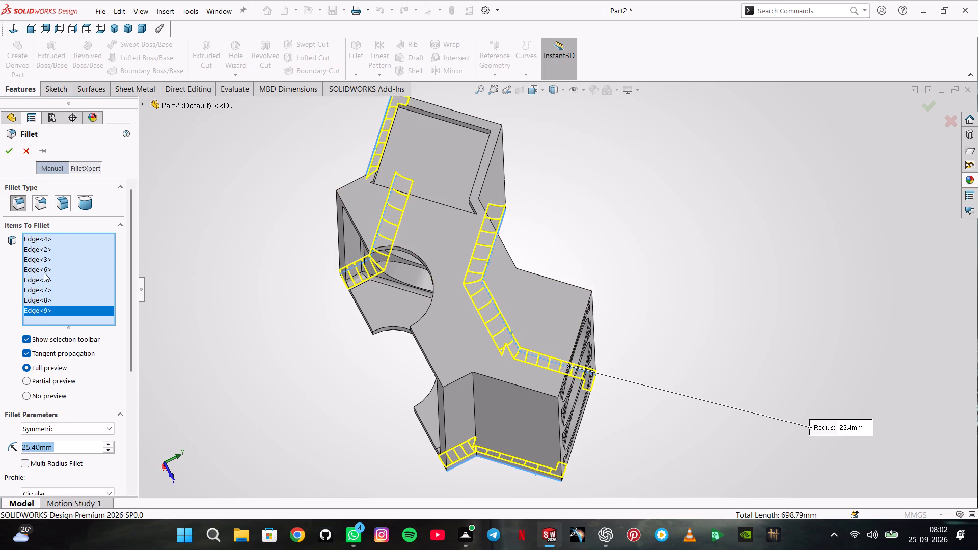
pyautogui.moveTo(256, 187); pyautogui.dragTo(273, 256, button='middle')
pyautogui.scroll(2, 444, 232)
pyautogui.moveTo(444, 232); pyautogui.dragTo(412, 225, button='middle')
pyautogui.scroll(-2, 412, 225)
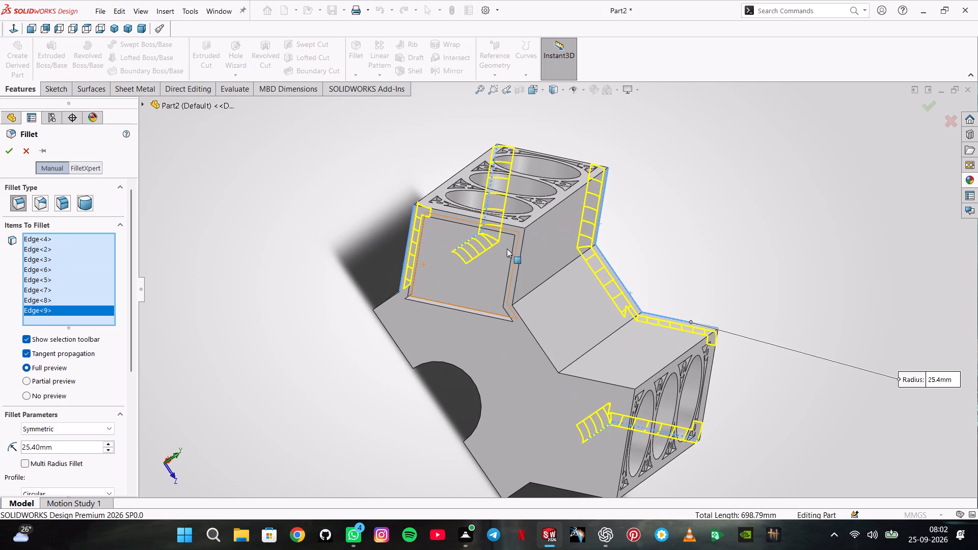
pyautogui.click(520, 251)
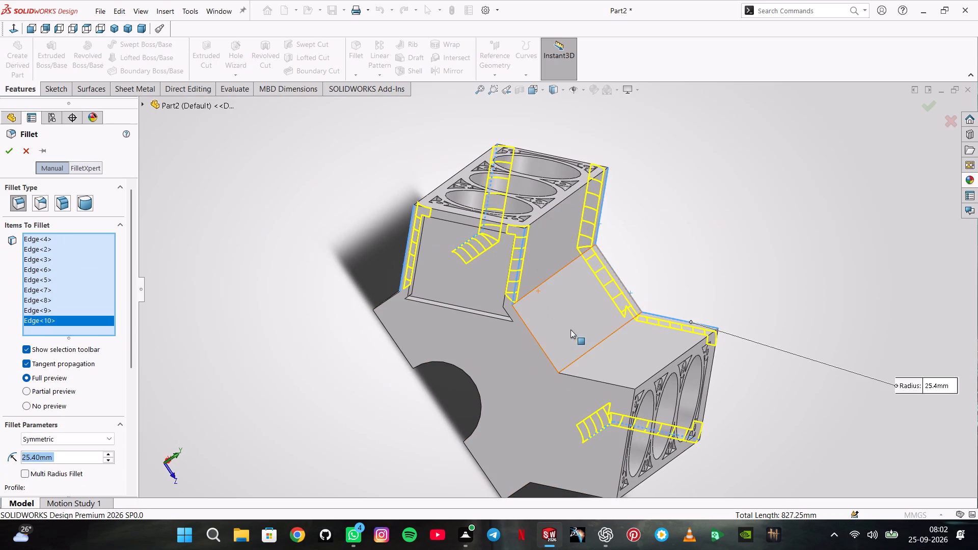
pyautogui.click(588, 378)
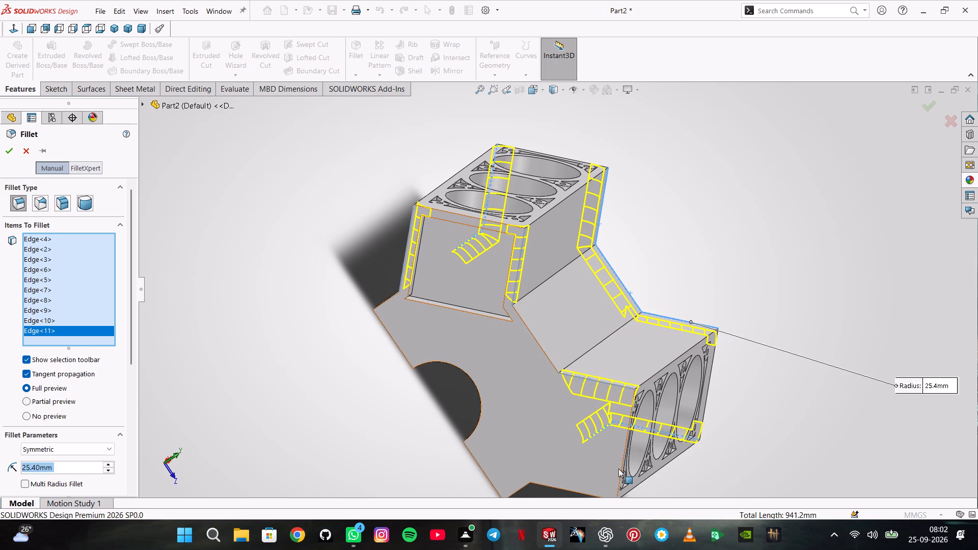
pyautogui.moveTo(621, 462); pyautogui.dragTo(622, 353, button='middle')
pyautogui.scroll(-3, 605, 433)
pyautogui.scroll(4, 607, 446)
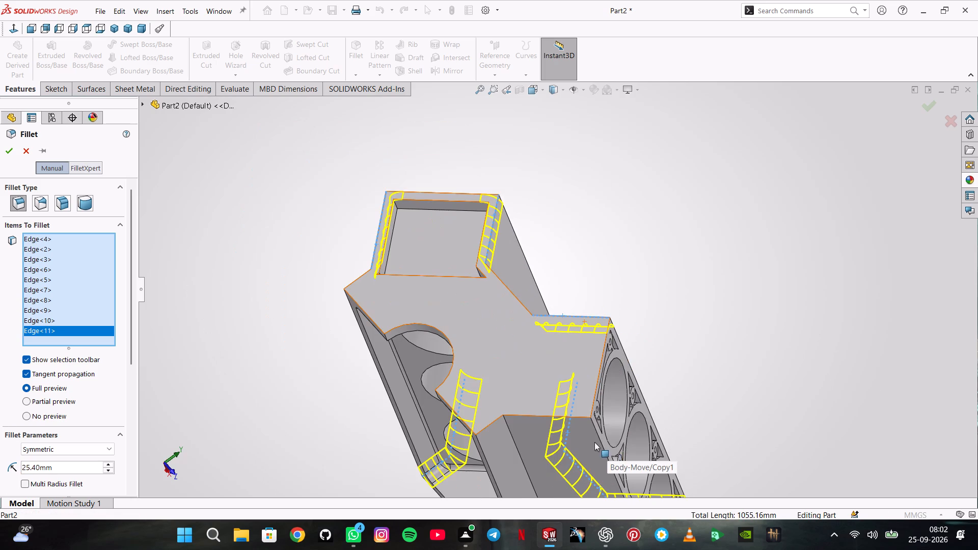
pyautogui.click(534, 395)
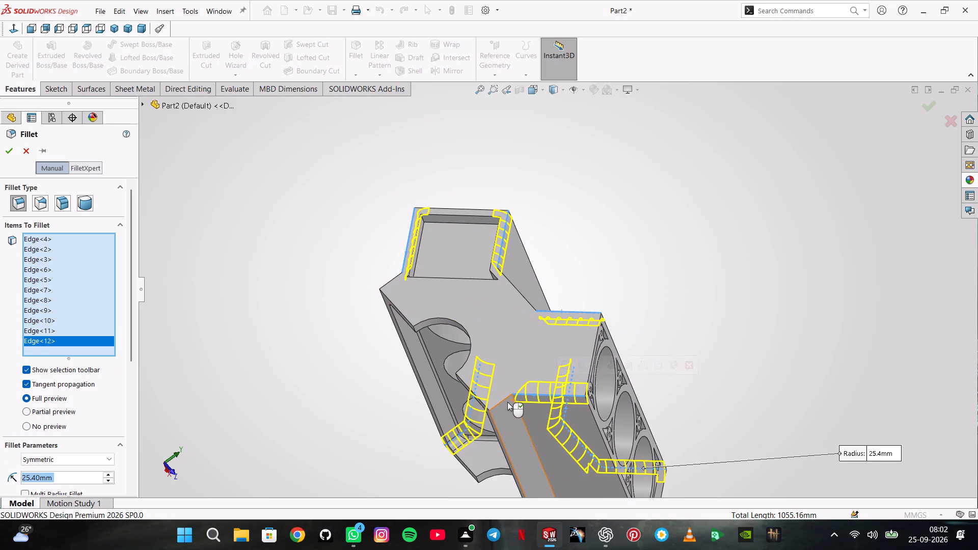
# Add the opposite end's two lower crankcase slope edges and the valley edge between the banks, and complete the 25.4 mm fillet.
pyautogui.scroll(1, 443, 364)
pyautogui.moveTo(443, 364); pyautogui.dragTo(434, 404, button='middle')
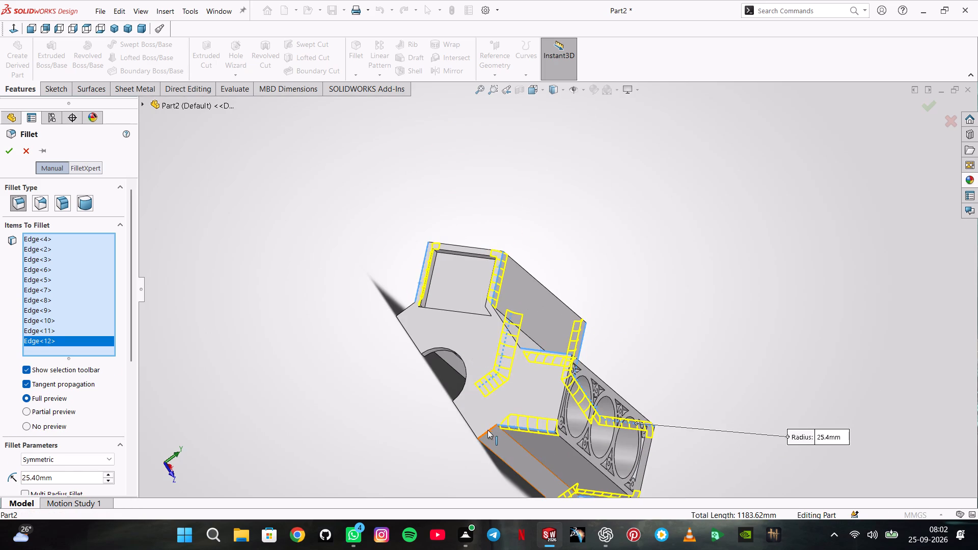
pyautogui.click(487, 430)
pyautogui.moveTo(335, 323); pyautogui.dragTo(366, 411, button='middle')
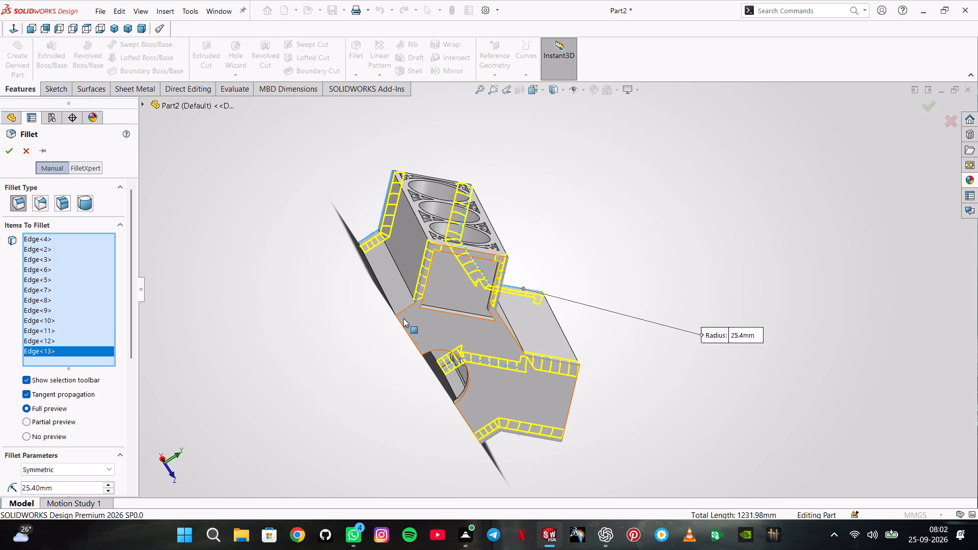
pyautogui.click(401, 314)
pyautogui.moveTo(528, 330); pyautogui.dragTo(494, 354, button='middle')
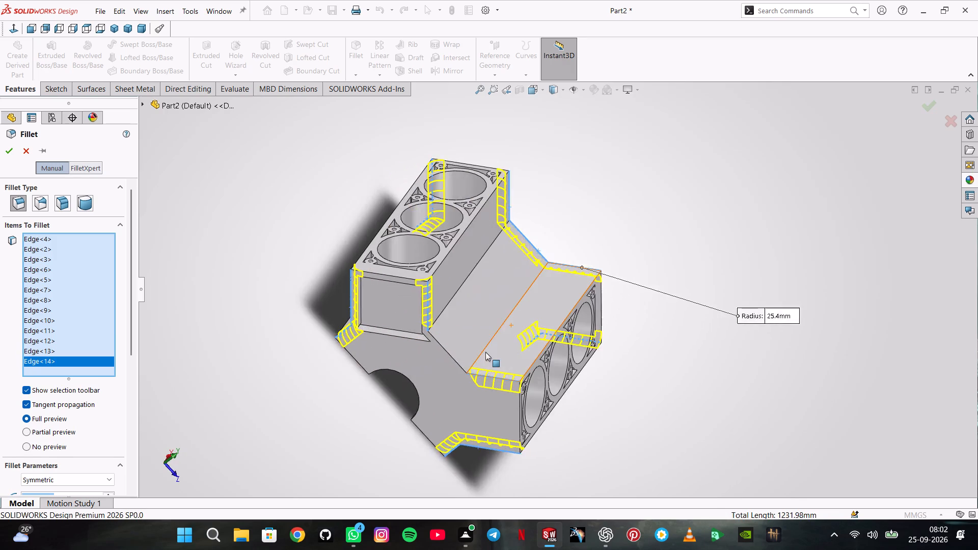
pyautogui.scroll(-2, 484, 352)
pyautogui.click(430, 337)
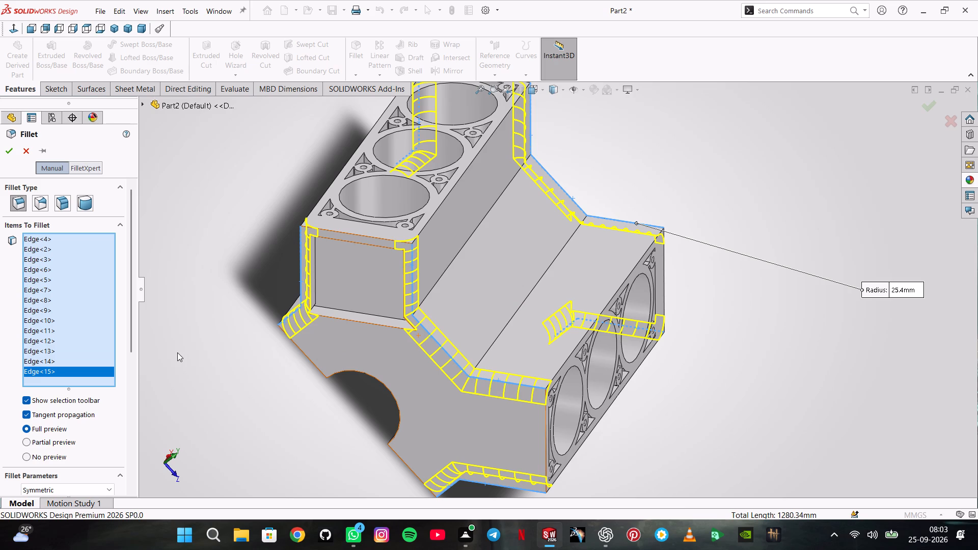
pyautogui.click(8, 155)
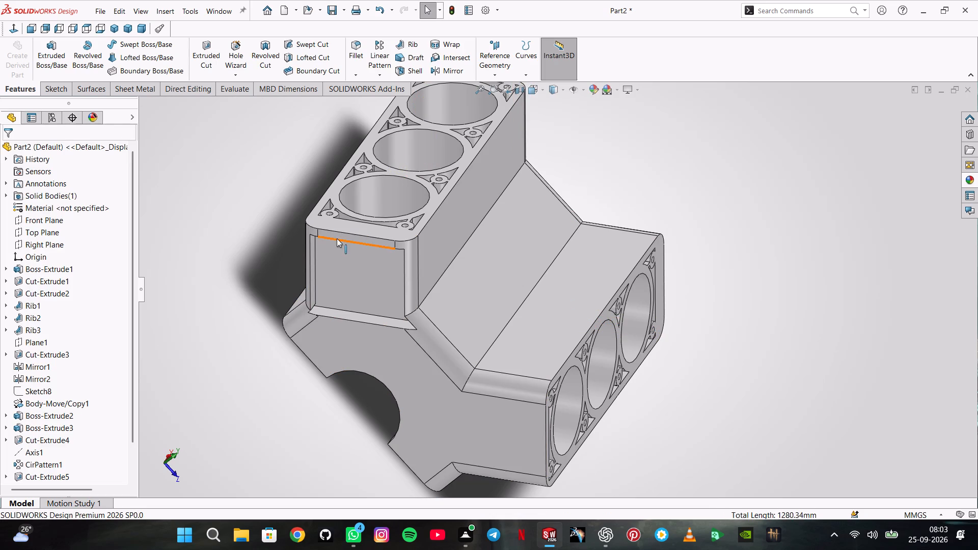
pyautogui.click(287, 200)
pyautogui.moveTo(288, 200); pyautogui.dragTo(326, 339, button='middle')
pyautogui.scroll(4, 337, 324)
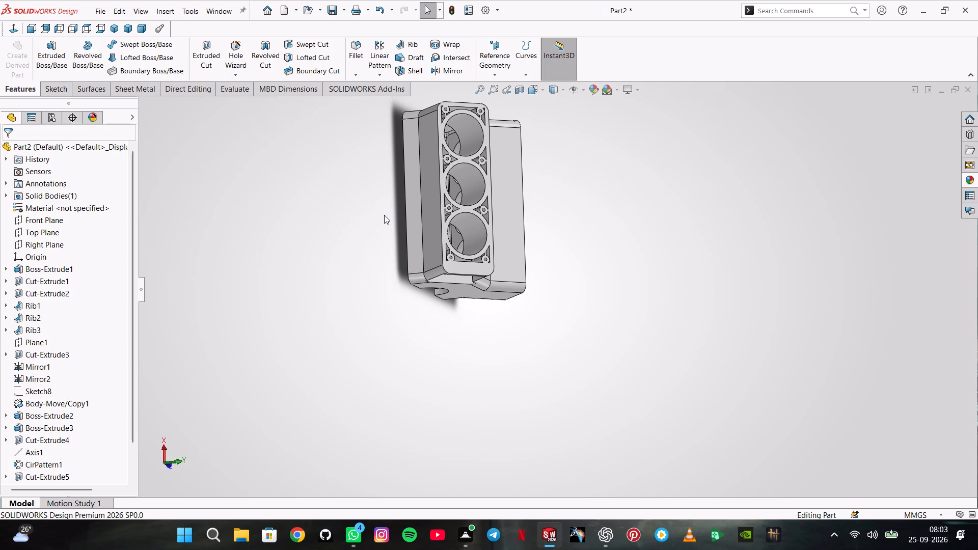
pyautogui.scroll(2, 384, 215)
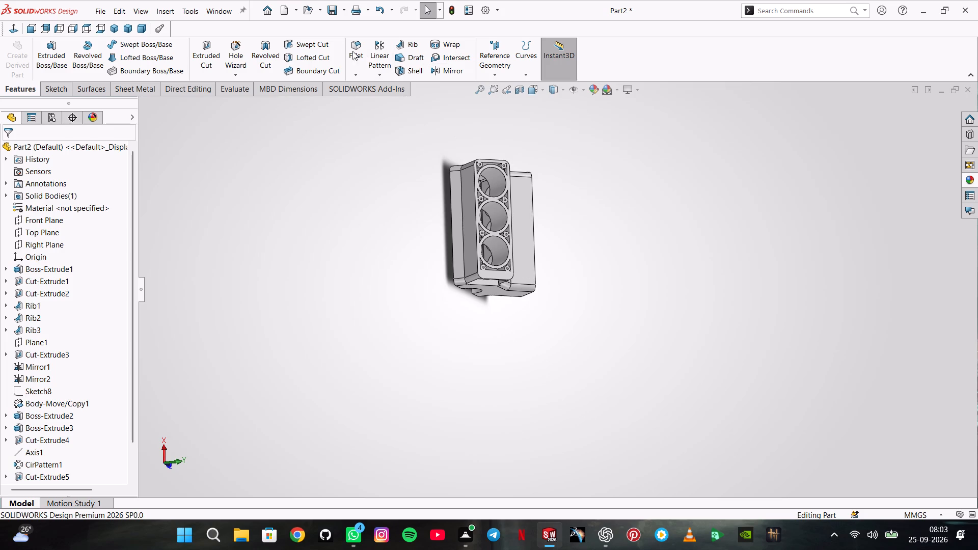
# Start a 50.8 mm symmetric fillet on the two long edges where the banks' inner faces meet the valley floor.
pyautogui.click(364, 53)
pyautogui.write('50.8')
pyautogui.press('Return')
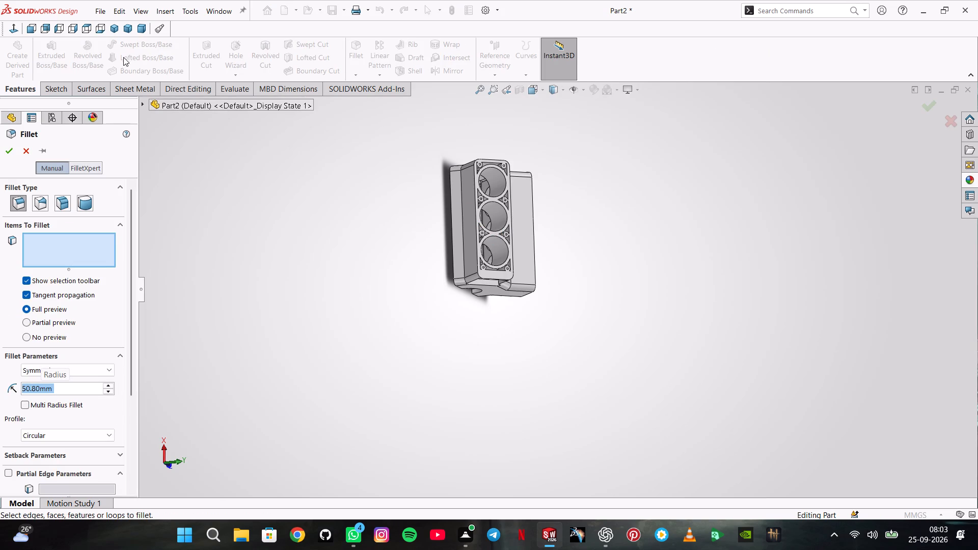
pyautogui.click(114, 34)
pyautogui.scroll(-5, 604, 211)
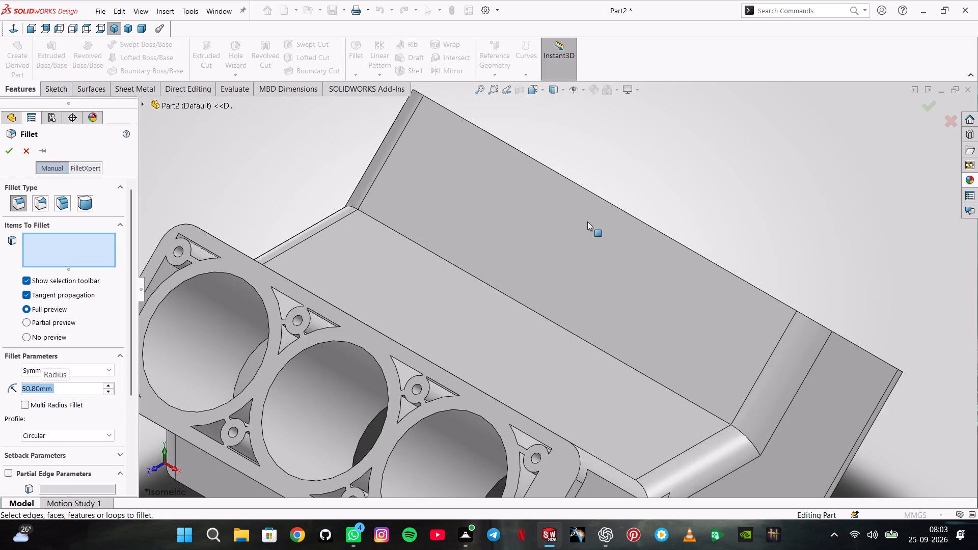
pyautogui.click(506, 327)
pyautogui.moveTo(506, 324); pyautogui.dragTo(475, 383, button='middle')
pyautogui.click(361, 404)
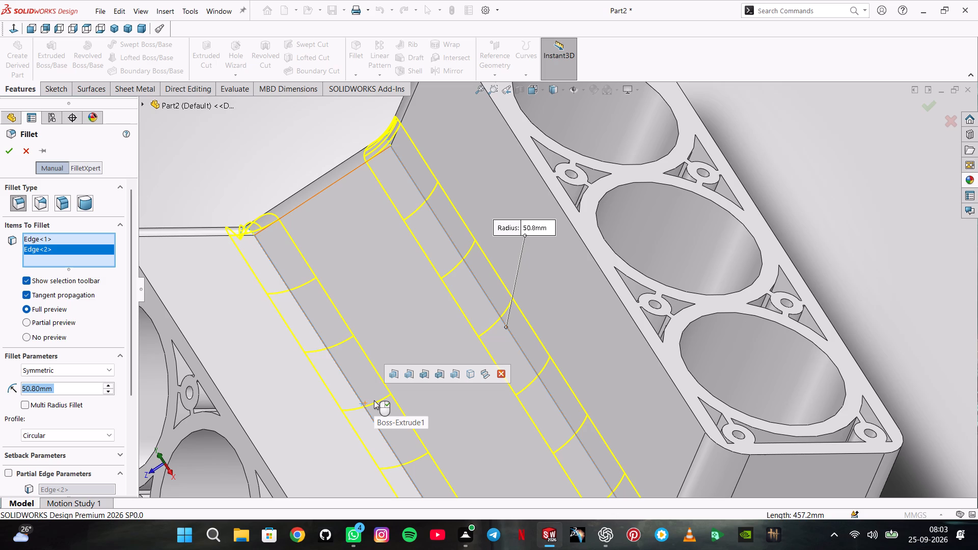
# Add the long edge where each bank's outer side meets the crankcase, and complete the 50.8 mm fillet.
pyautogui.scroll(5, 374, 400)
pyautogui.scroll(1, 595, 391)
pyautogui.moveTo(595, 391); pyautogui.dragTo(507, 461, button='middle')
pyautogui.click(540, 384)
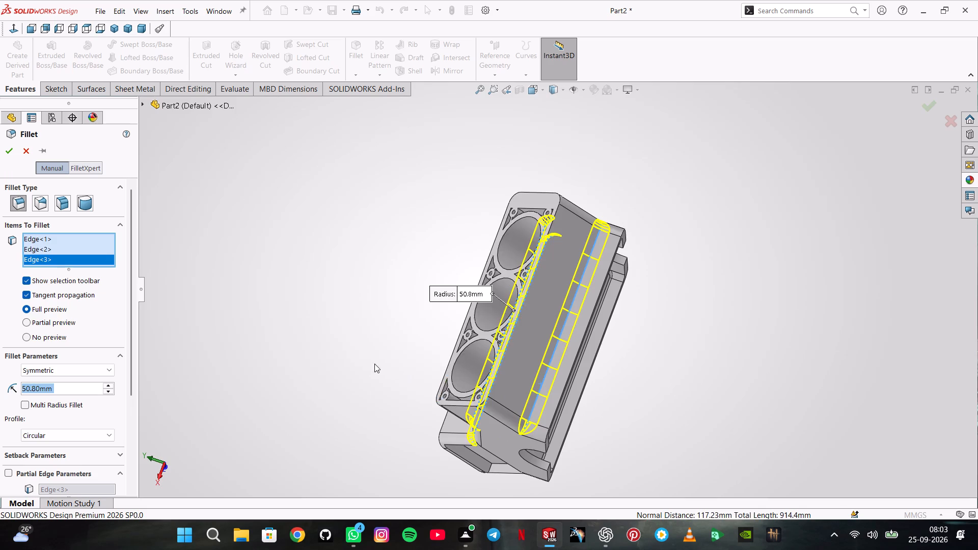
pyautogui.moveTo(370, 363); pyautogui.dragTo(587, 313, button='middle')
pyautogui.scroll(1, 370, 363)
pyautogui.scroll(-4, 581, 318)
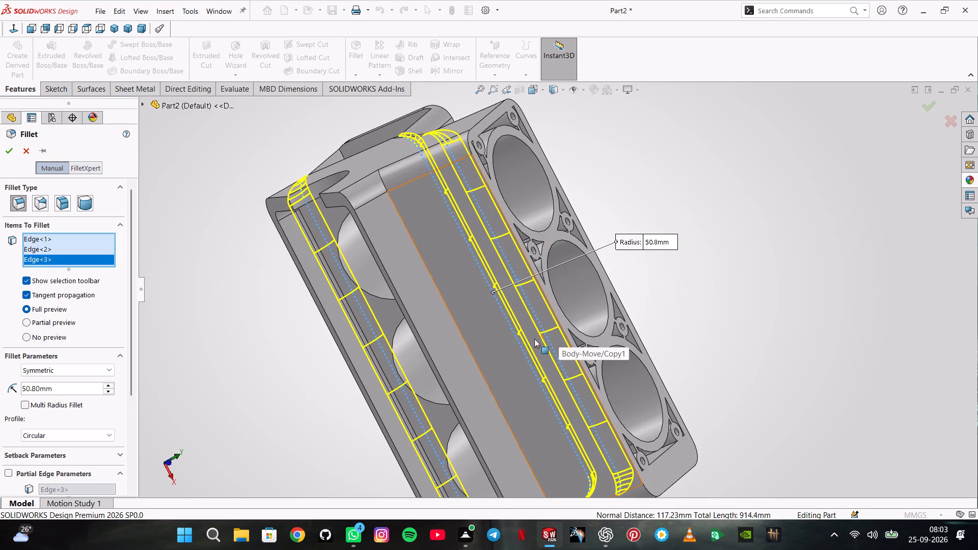
pyautogui.moveTo(676, 295); pyautogui.dragTo(629, 318, button='middle')
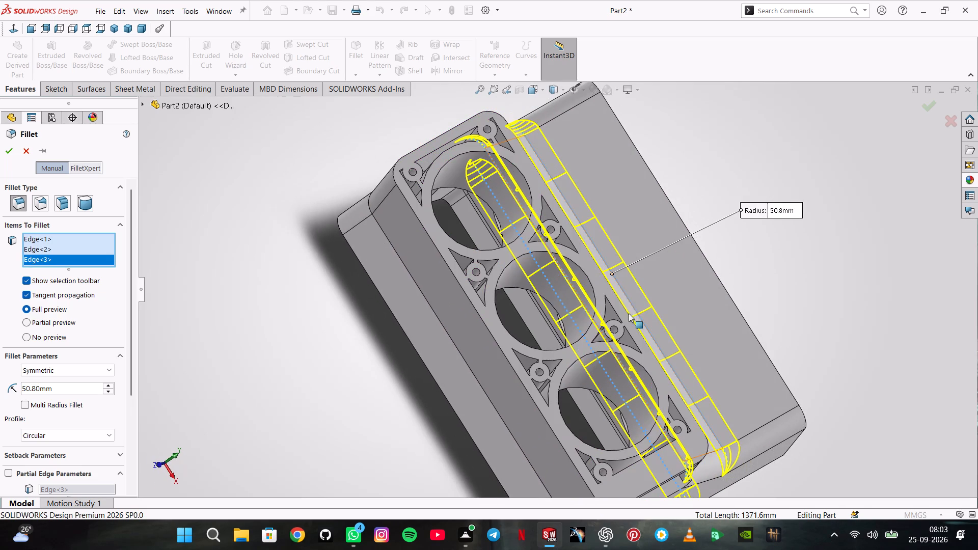
pyautogui.click(460, 355)
pyautogui.click(5, 153)
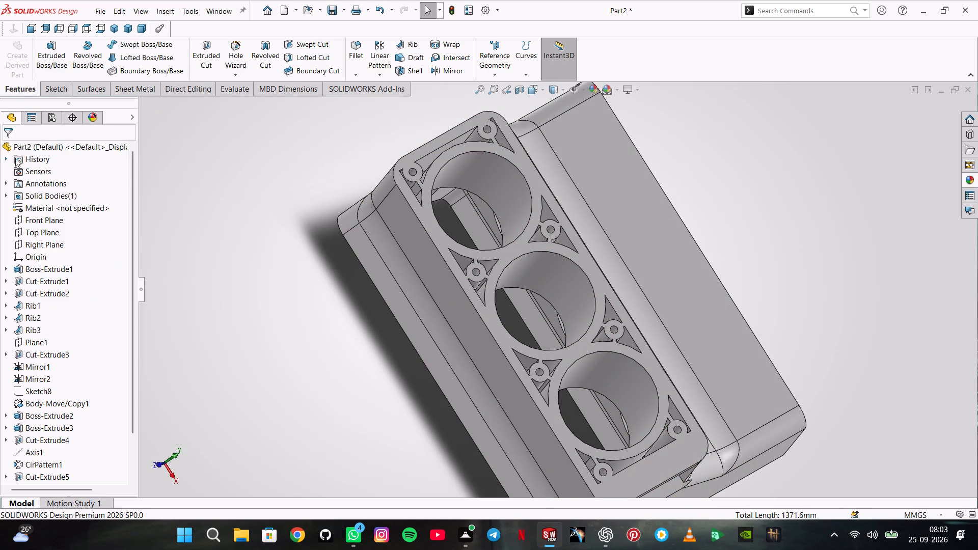
# Show the block in isometric view and apply the polished steel appearance to the part.
pyautogui.click(823, 193)
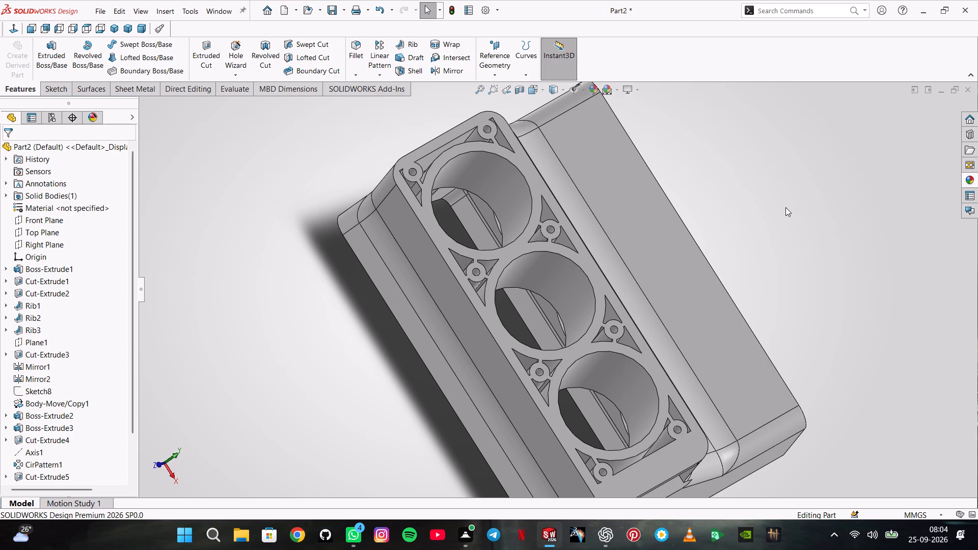
pyautogui.click(108, 31)
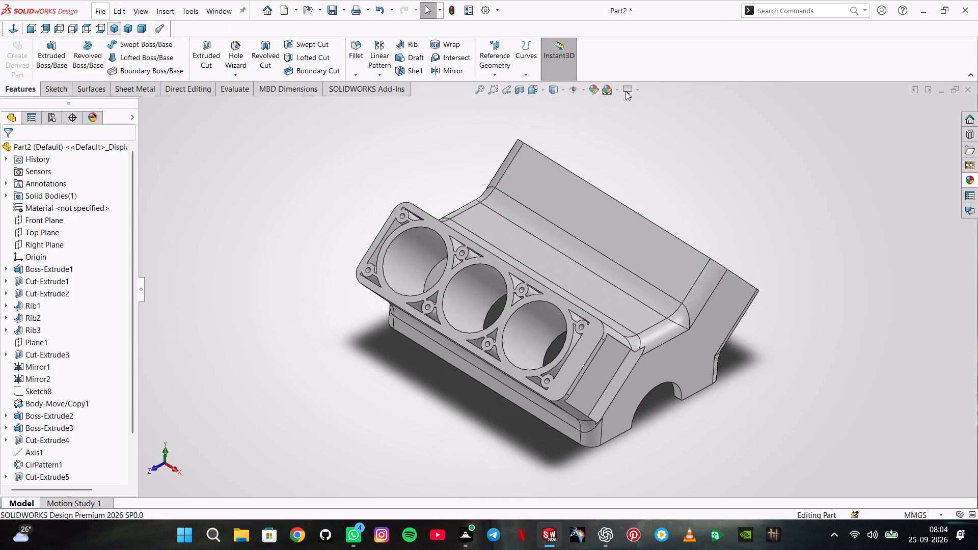
pyautogui.click(970, 175)
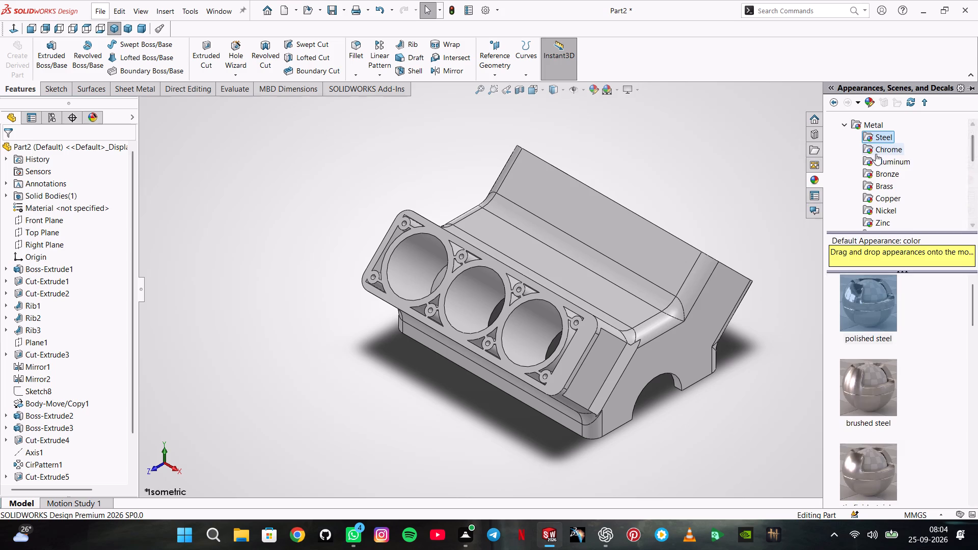
pyautogui.click(877, 139)
pyautogui.doubleClick(874, 310)
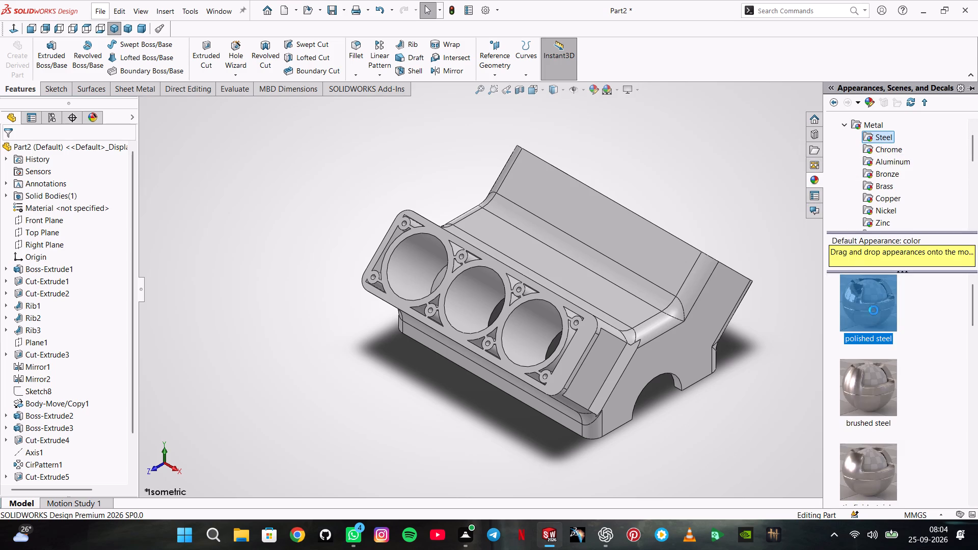
pyautogui.scroll(-2, 893, 390)
pyautogui.click(629, 143)
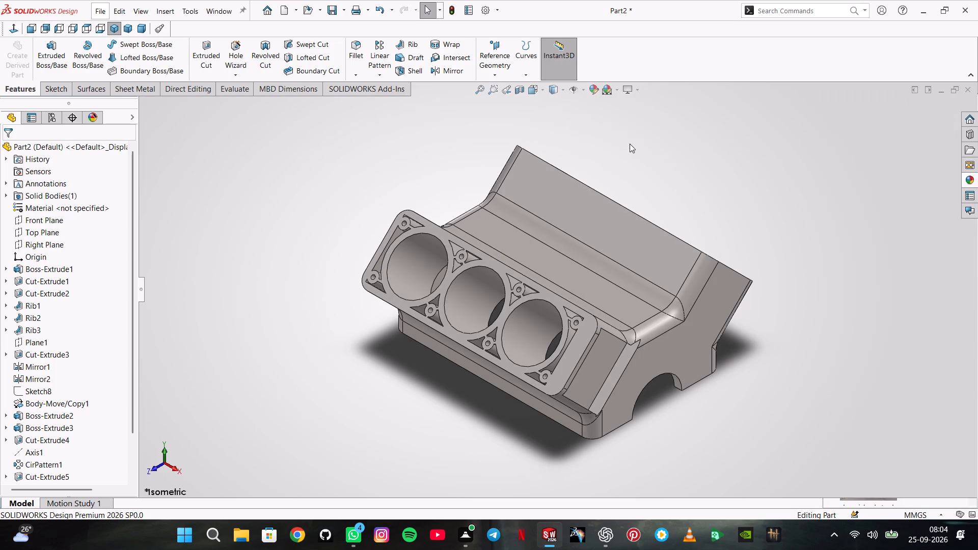
# Save the part as Engine Block in the V6 ENGINE ASSEMBLY folder, in SOLIDWORKS Part format.
pyautogui.click(99, 6)
pyautogui.click(126, 135)
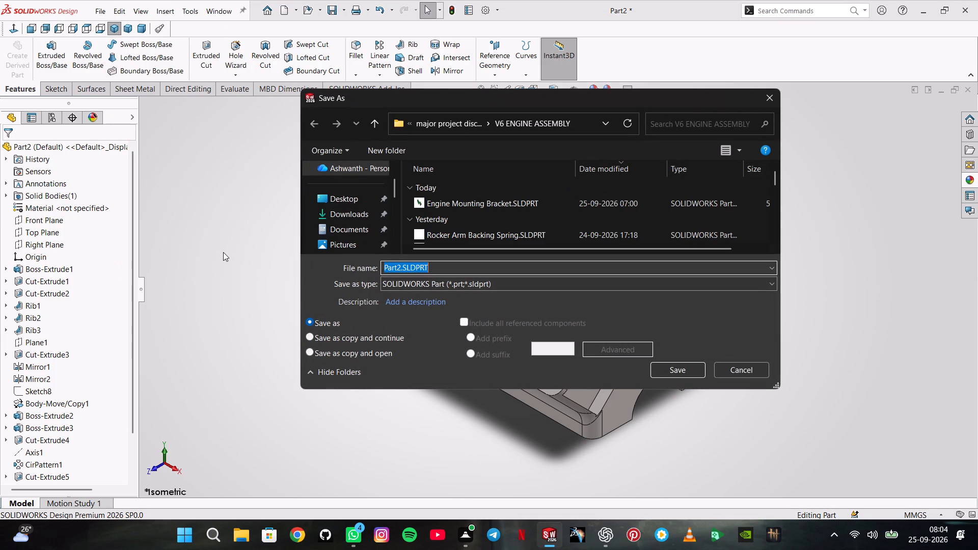
pyautogui.write('Engine Bloack')
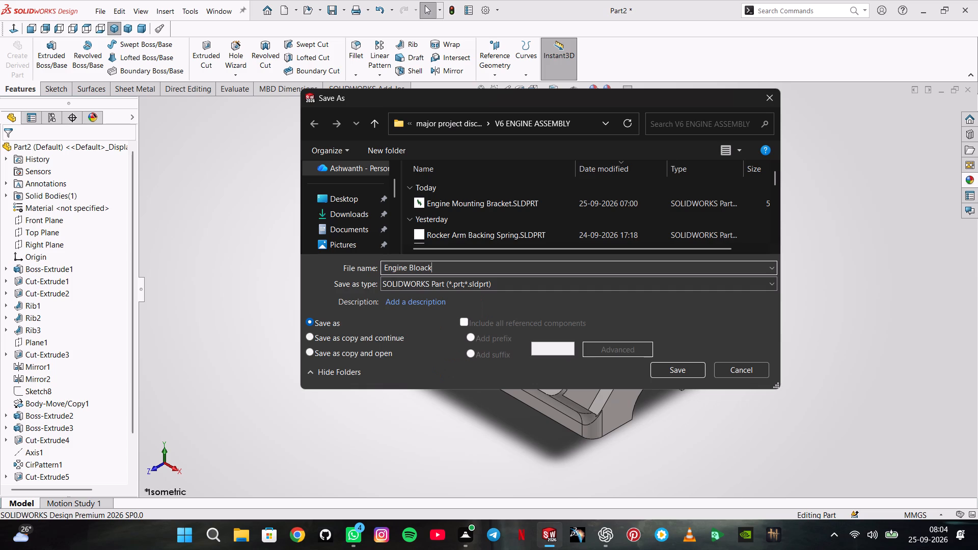
pyautogui.press('BackSpace')
pyautogui.press('BackSpace')
pyautogui.press('BackSpace')
pyautogui.write('ck')
pyautogui.click(654, 365)
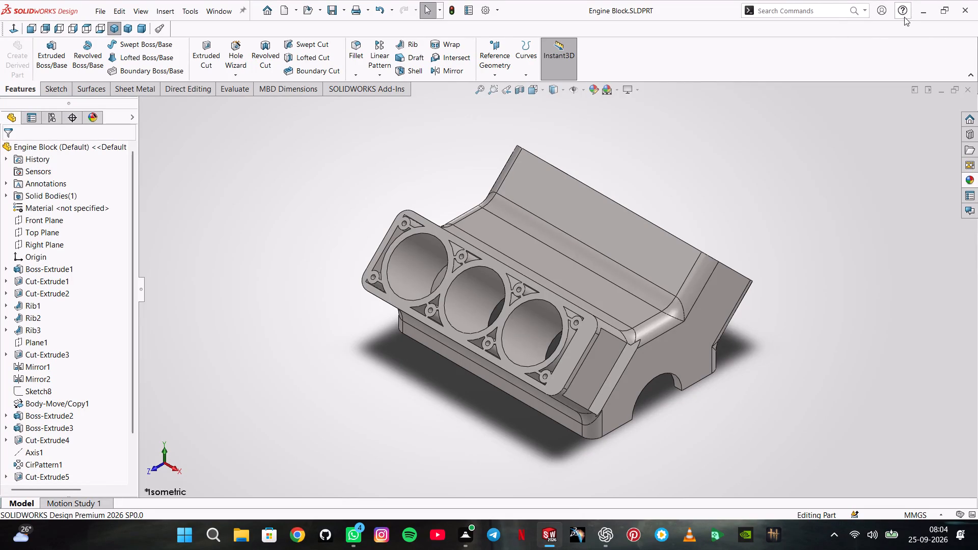
# Save a PDF copy of the part as Engine Block.pdf in the V6 ENGINE ASSEMBLY folder.
pyautogui.click(108, 2)
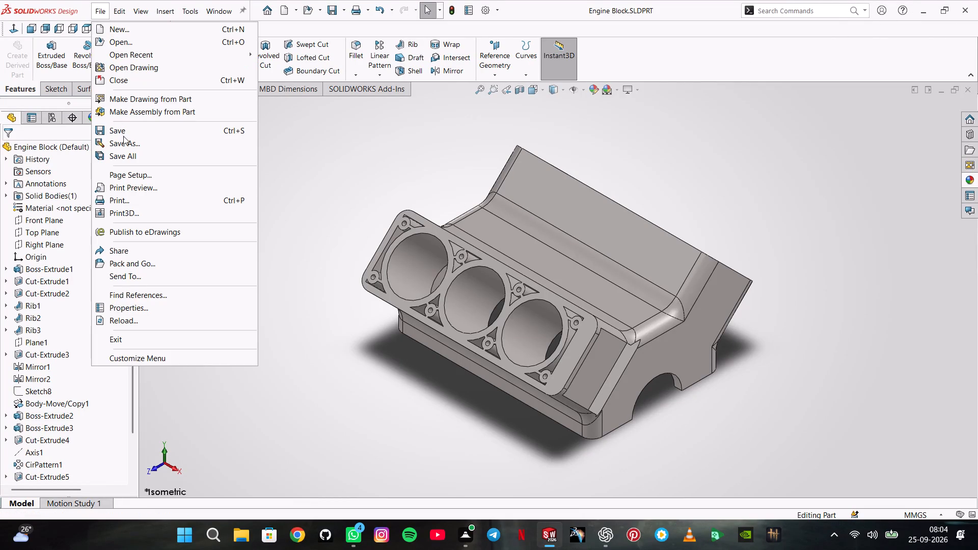
pyautogui.click(123, 137)
pyautogui.click(459, 281)
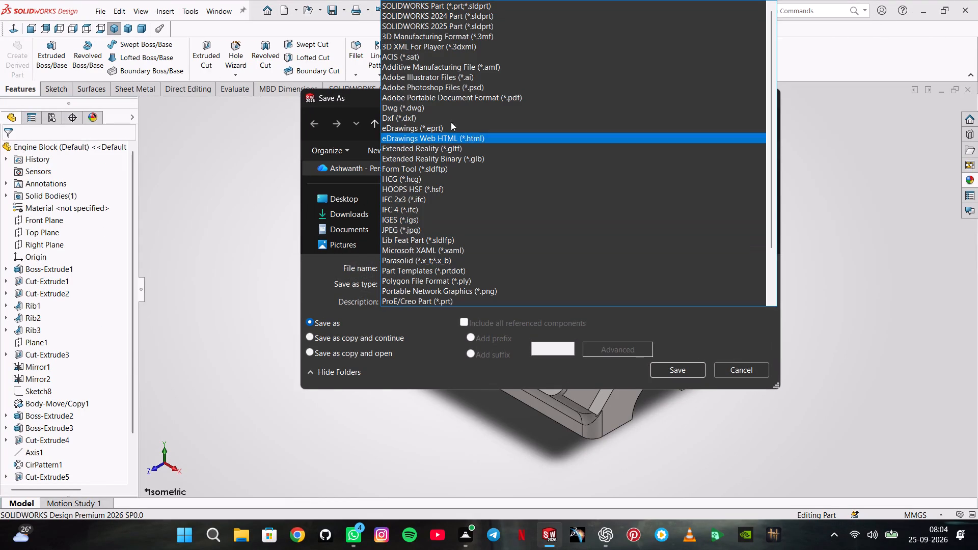
pyautogui.click(465, 95)
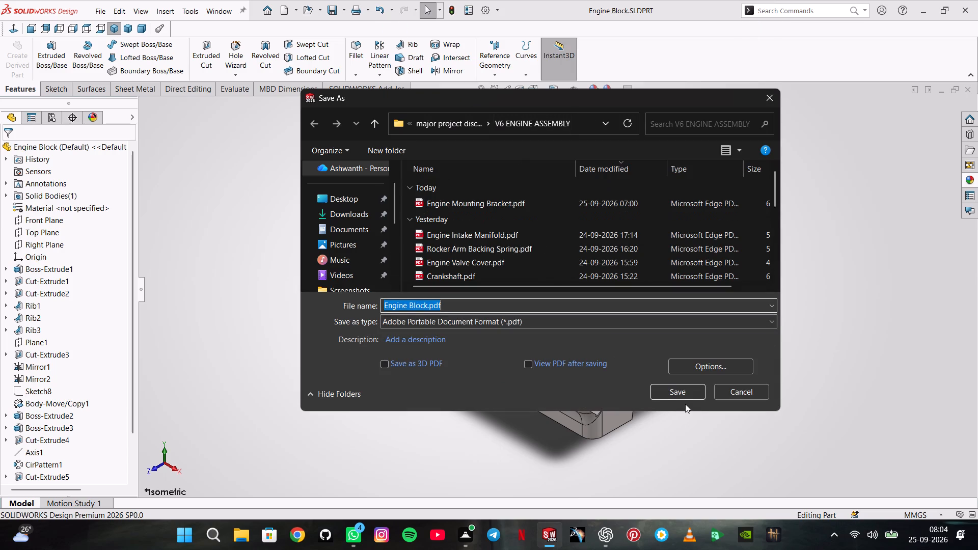
pyautogui.click(682, 391)
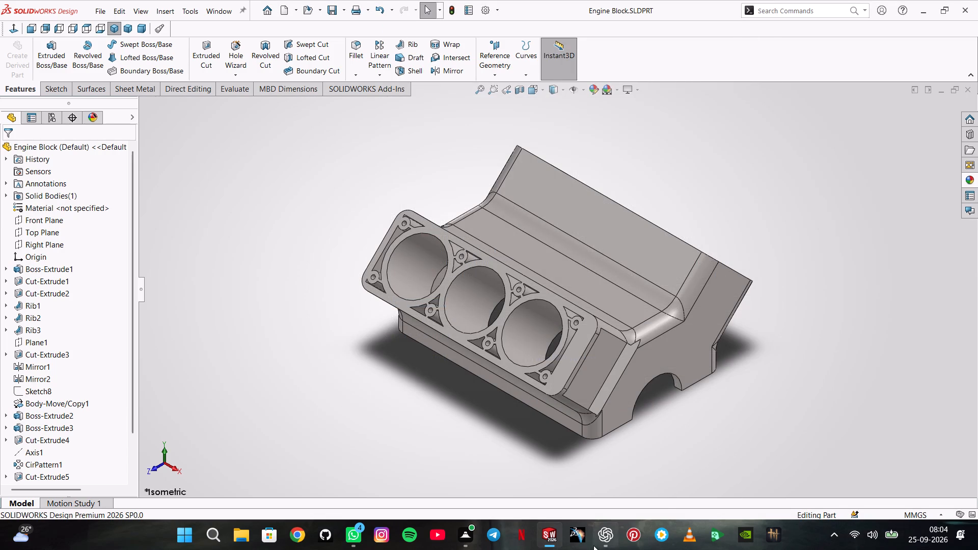